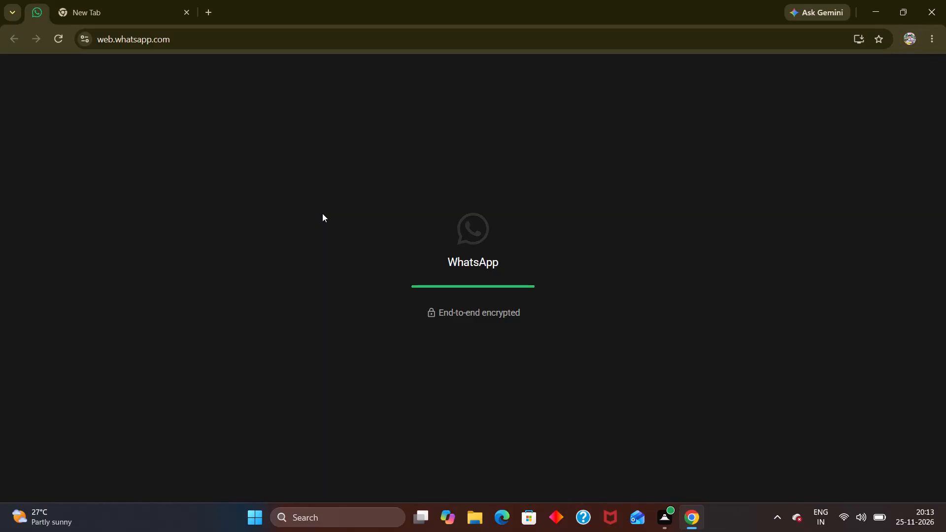
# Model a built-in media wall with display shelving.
# Open the Google Sheets link shared in the IV BTECH CE (2023-27) WhatsApp group chat.
pyautogui.click(206, 221)
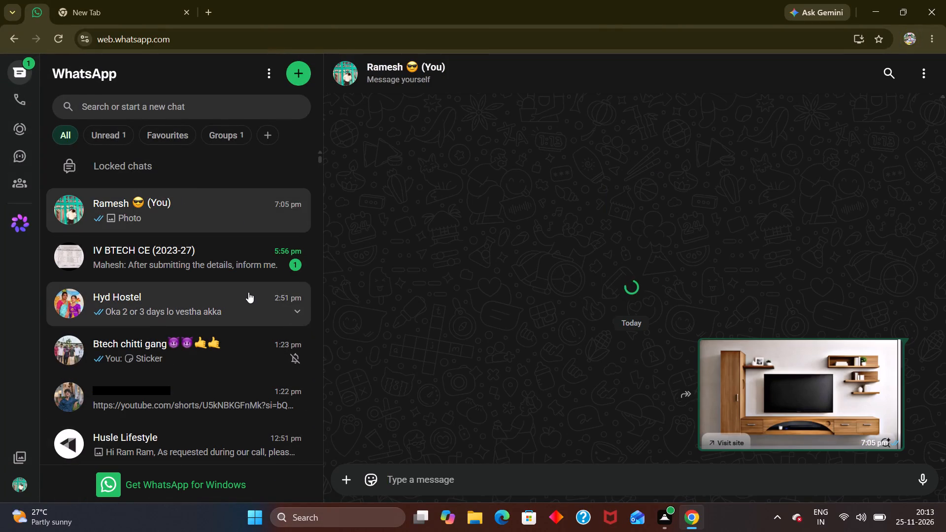
pyautogui.click(245, 265)
pyautogui.scroll(-2, 498, 307)
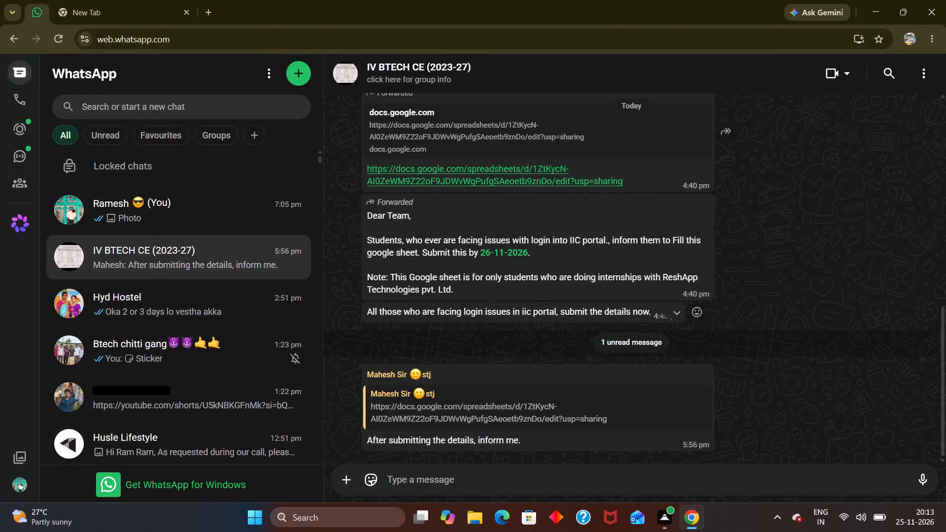
pyautogui.scroll(1, 466, 260)
pyautogui.click(434, 233)
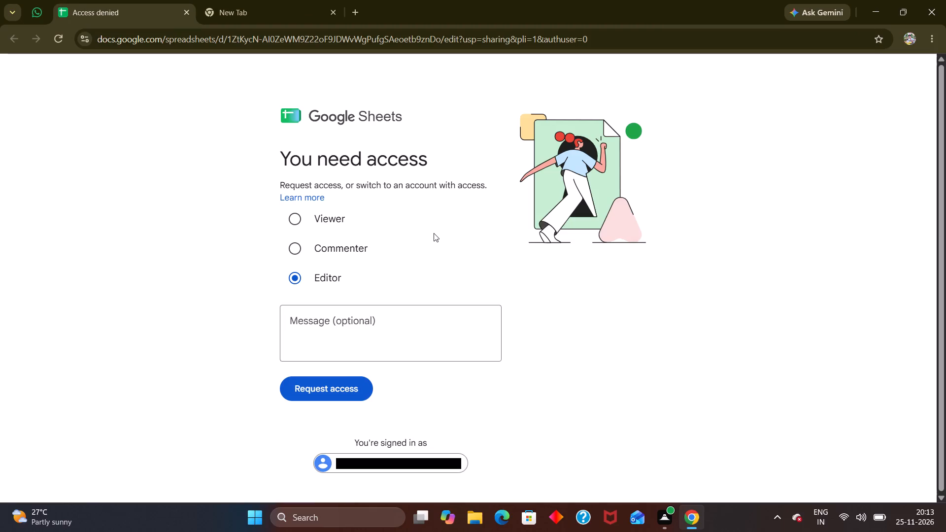
# Request Editor access to the shared spreadsheet without adding a message.
pyautogui.click(344, 386)
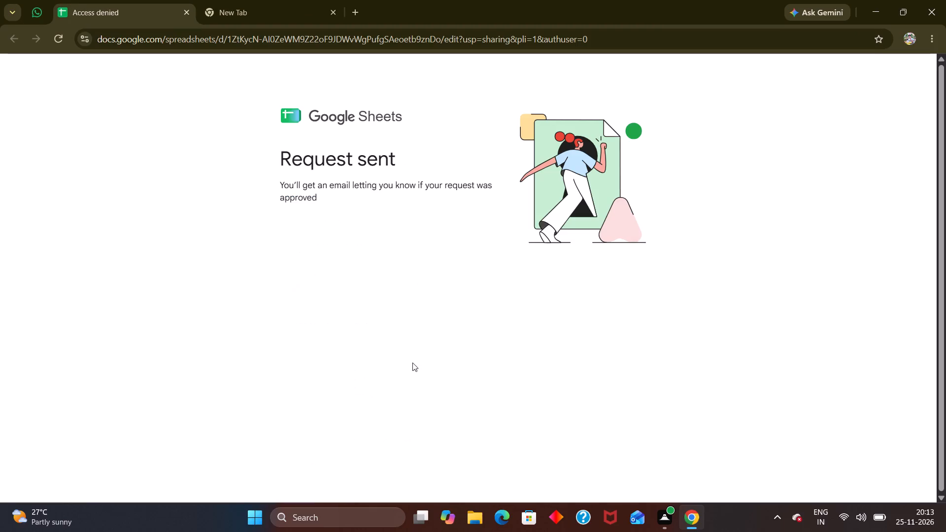
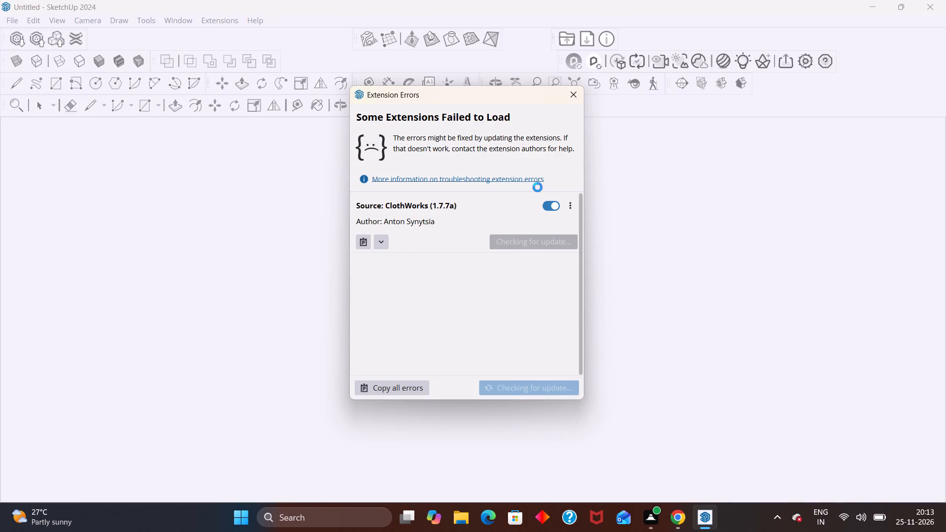
# Clear SketchUp's startup windows: the extension errors report, the D5 Lite update offer (postpone it) and the Open and Close Shutters licence window.
pyautogui.click(575, 99)
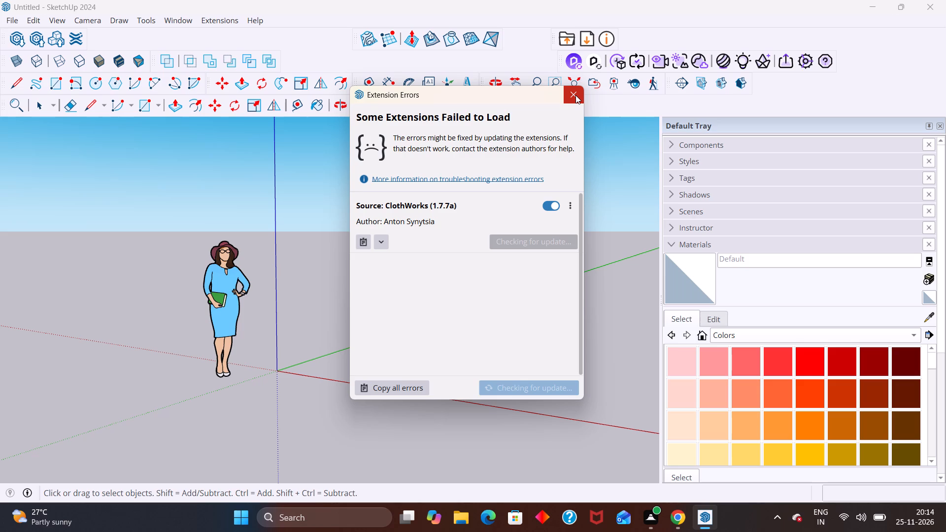
pyautogui.click(575, 95)
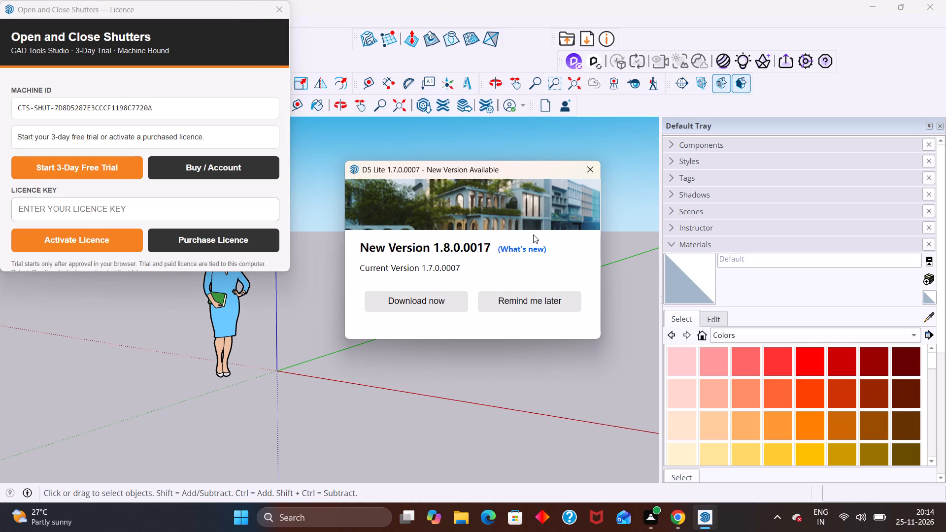
pyautogui.click(533, 301)
pyautogui.click(281, 8)
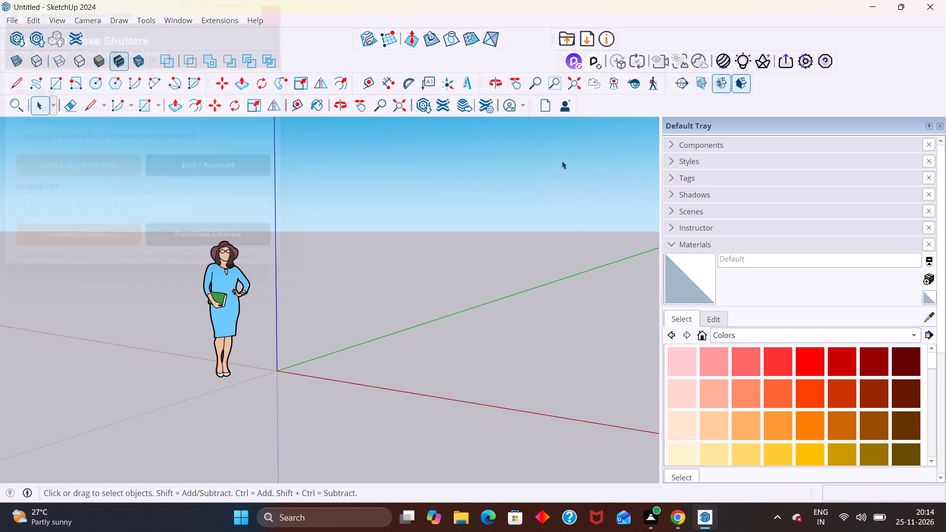
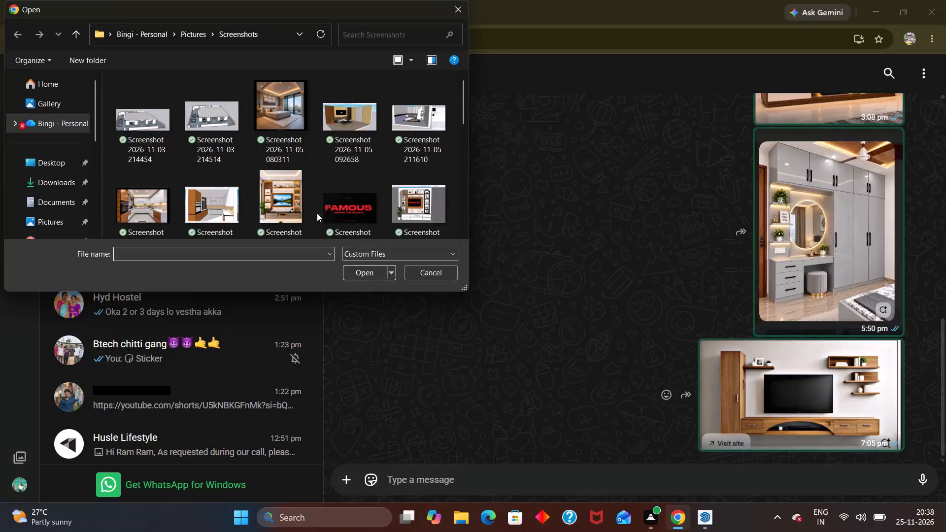
pyautogui.click(279, 204)
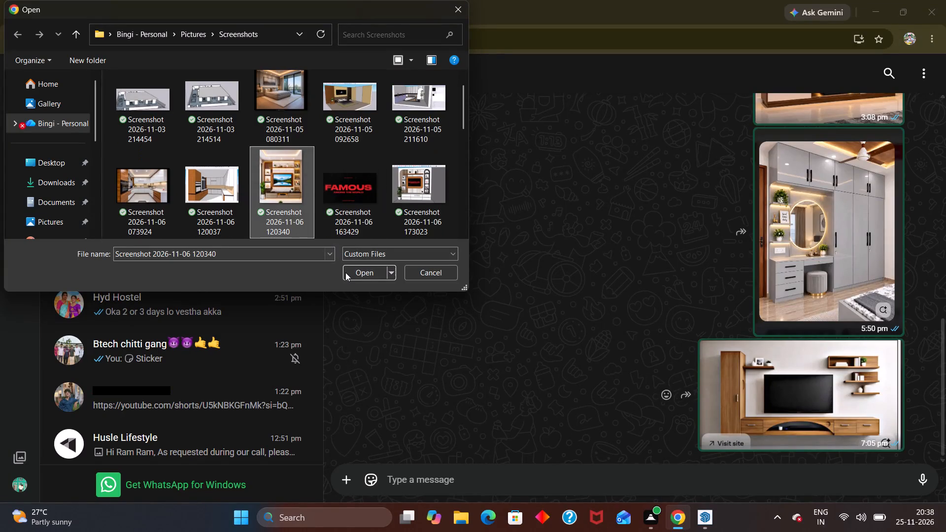
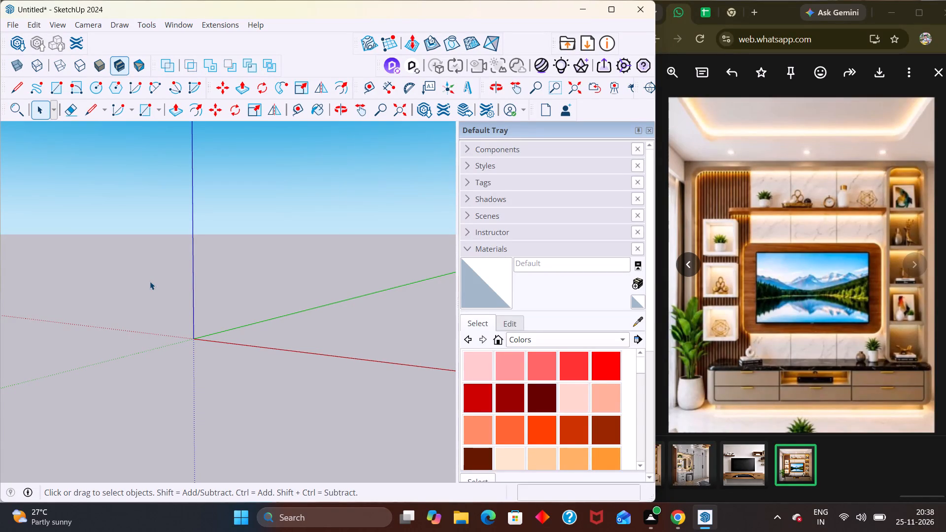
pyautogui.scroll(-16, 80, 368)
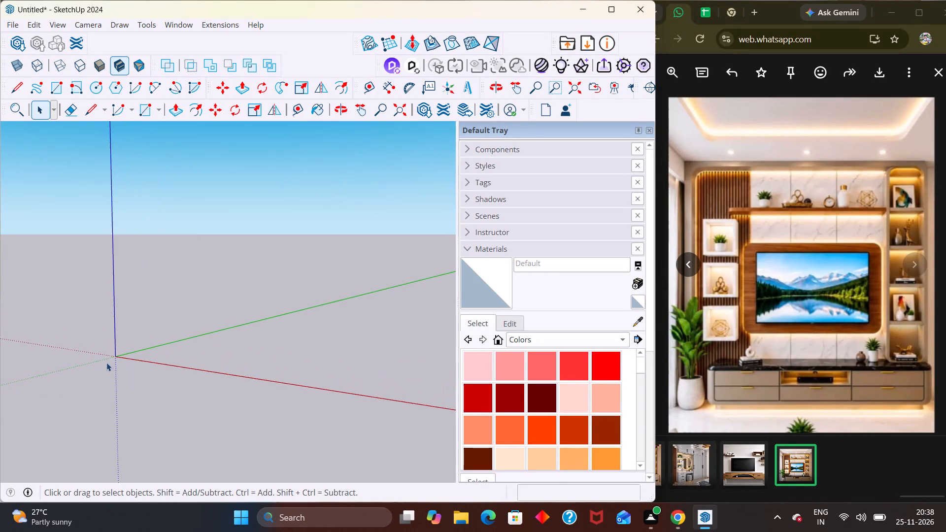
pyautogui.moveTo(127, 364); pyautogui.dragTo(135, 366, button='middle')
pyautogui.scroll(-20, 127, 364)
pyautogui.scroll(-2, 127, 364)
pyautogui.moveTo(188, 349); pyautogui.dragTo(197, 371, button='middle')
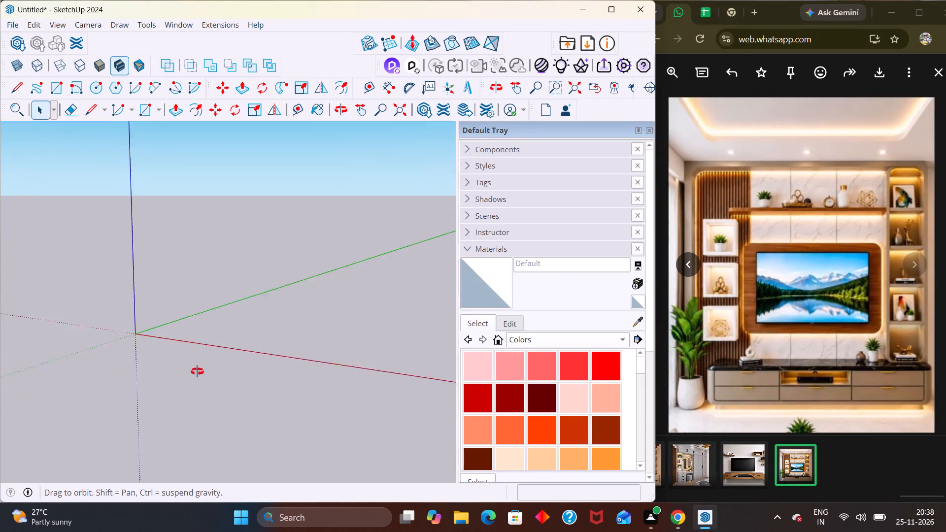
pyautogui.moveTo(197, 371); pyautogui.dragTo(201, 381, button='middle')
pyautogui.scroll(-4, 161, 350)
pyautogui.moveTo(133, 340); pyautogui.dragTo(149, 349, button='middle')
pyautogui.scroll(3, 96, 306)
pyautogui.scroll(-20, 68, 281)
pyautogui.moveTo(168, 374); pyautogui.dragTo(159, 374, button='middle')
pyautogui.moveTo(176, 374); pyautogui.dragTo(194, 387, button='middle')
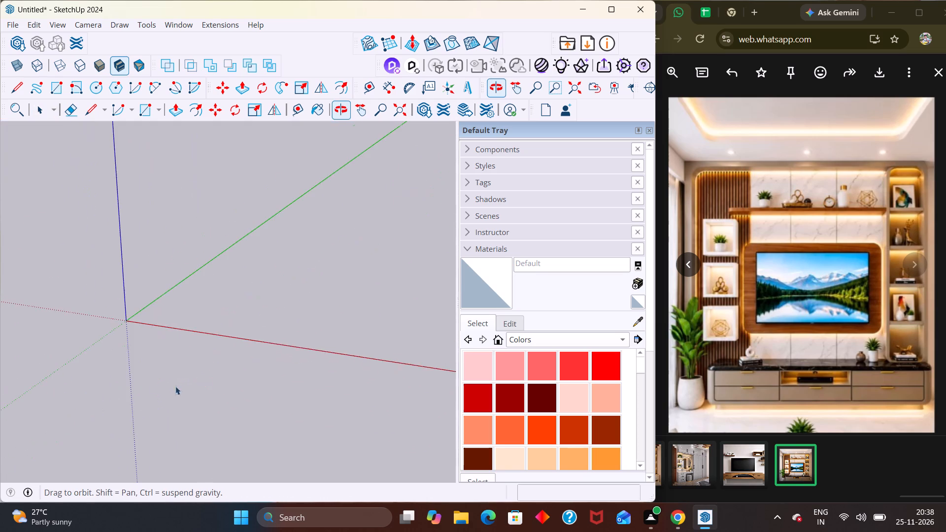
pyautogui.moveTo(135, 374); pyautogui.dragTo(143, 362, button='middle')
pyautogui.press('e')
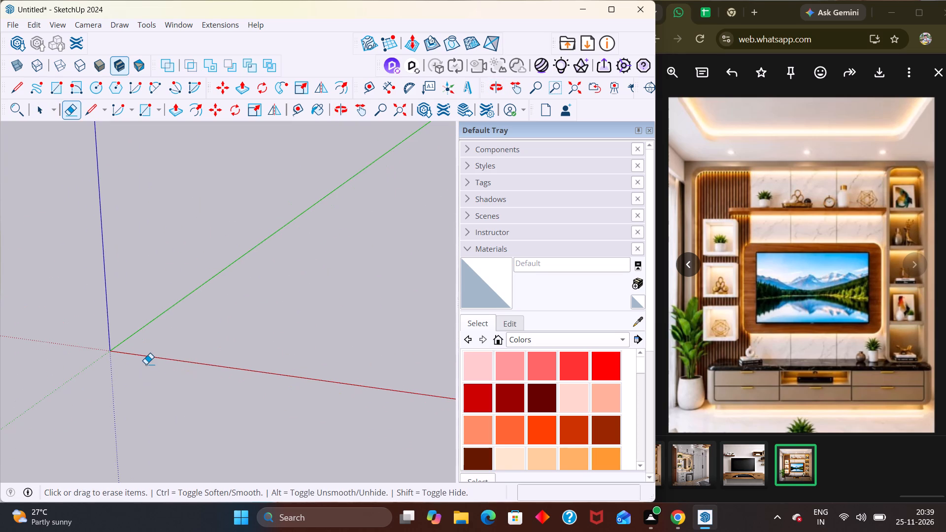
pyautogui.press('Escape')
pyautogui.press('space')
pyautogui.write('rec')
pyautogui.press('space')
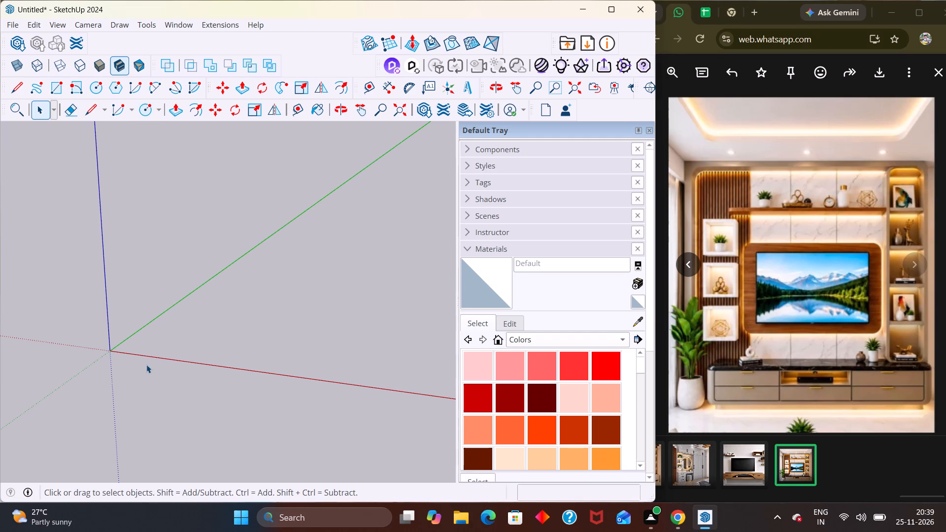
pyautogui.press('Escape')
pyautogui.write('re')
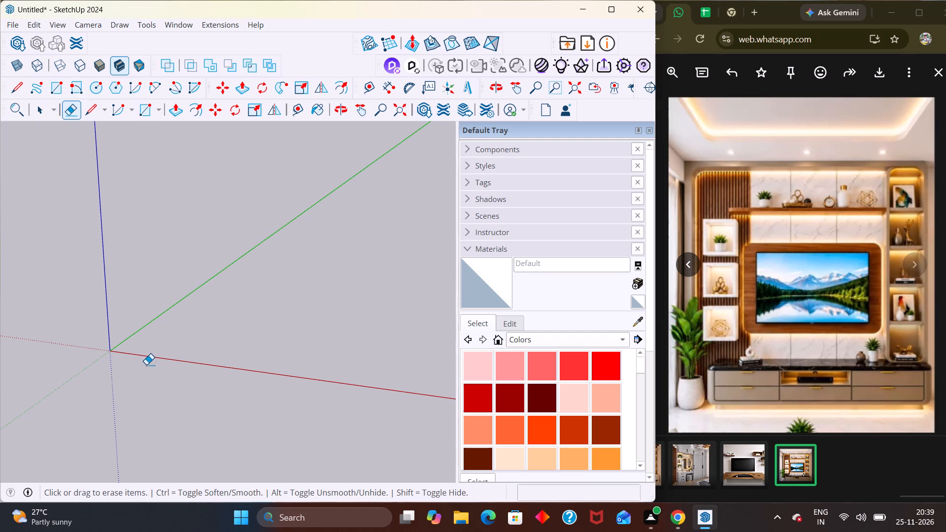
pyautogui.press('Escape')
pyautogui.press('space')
# Draw a 9" by 15' rectangle on the ground plane near the origin, with its long side parallel to the green axis.
pyautogui.write('r')
pyautogui.click(168, 336)
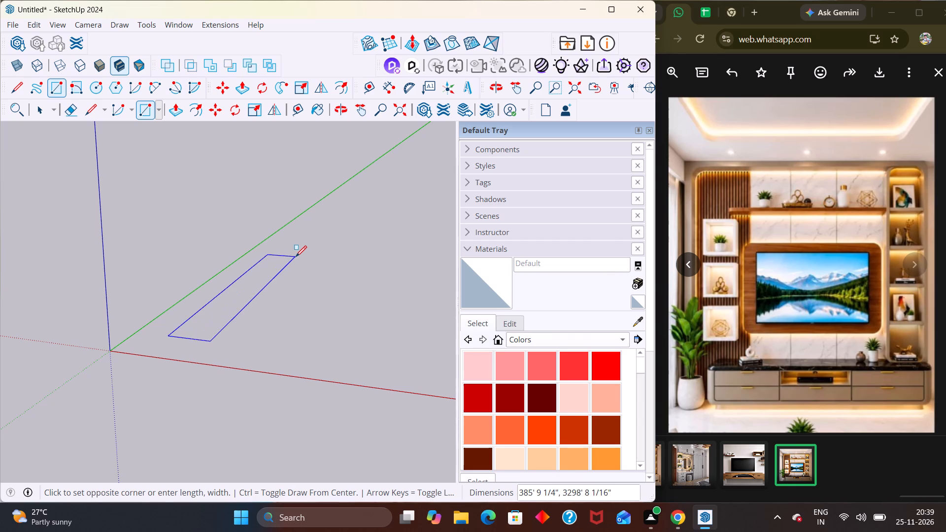
pyautogui.write('9"')
pyautogui.press(',')
pyautogui.write("15'")
pyautogui.press('Return')
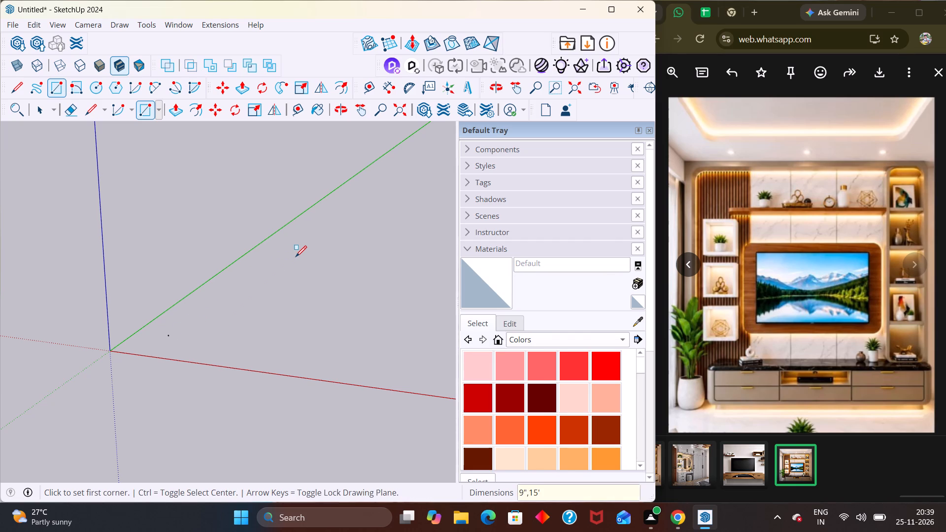
pyautogui.press('space')
# Copy the whole 9" by 15' strip along the red axis to form a second parallel strip.
pyautogui.scroll(8, 142, 346)
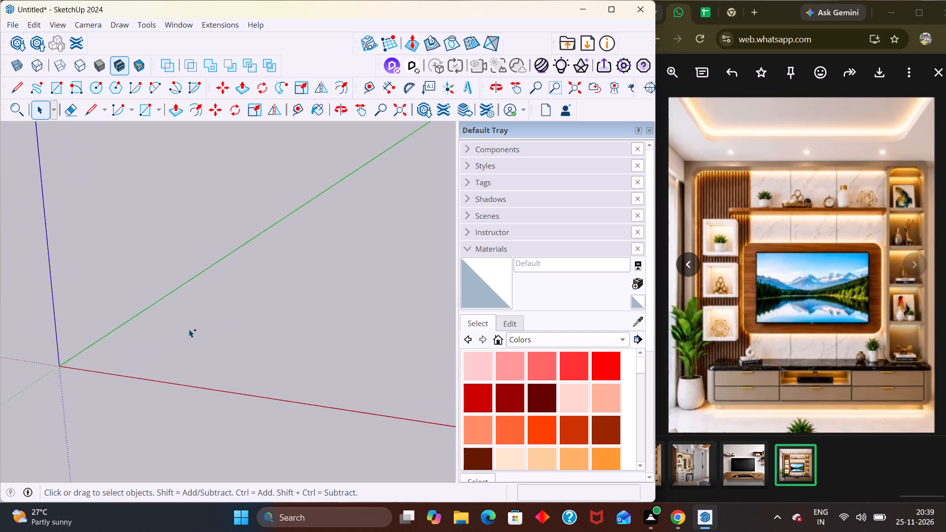
pyautogui.scroll(20, 189, 329)
pyautogui.scroll(6, 189, 329)
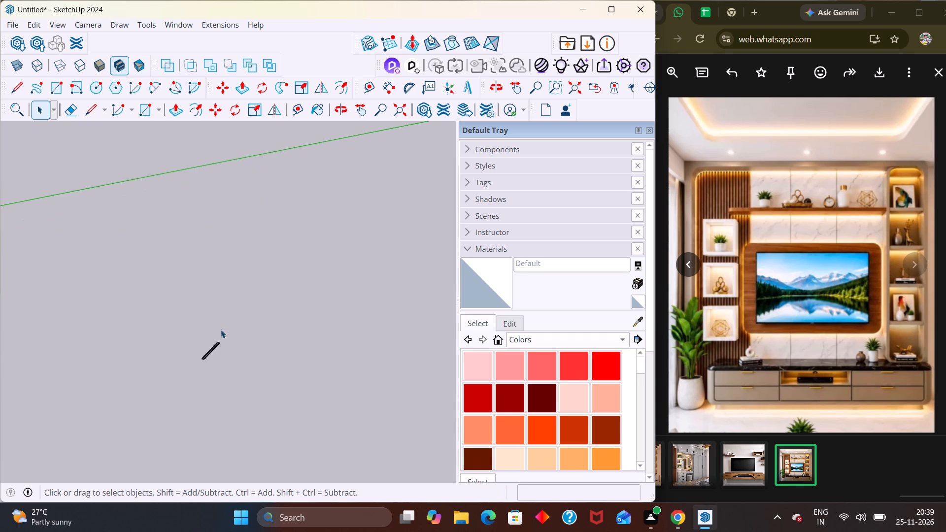
pyautogui.scroll(3, 246, 364)
pyautogui.moveTo(207, 376); pyautogui.dragTo(208, 401, button='middle')
pyautogui.scroll(5, 208, 400)
pyautogui.scroll(-12, 206, 384)
pyautogui.moveTo(233, 370); pyautogui.dragTo(246, 411, button='middle')
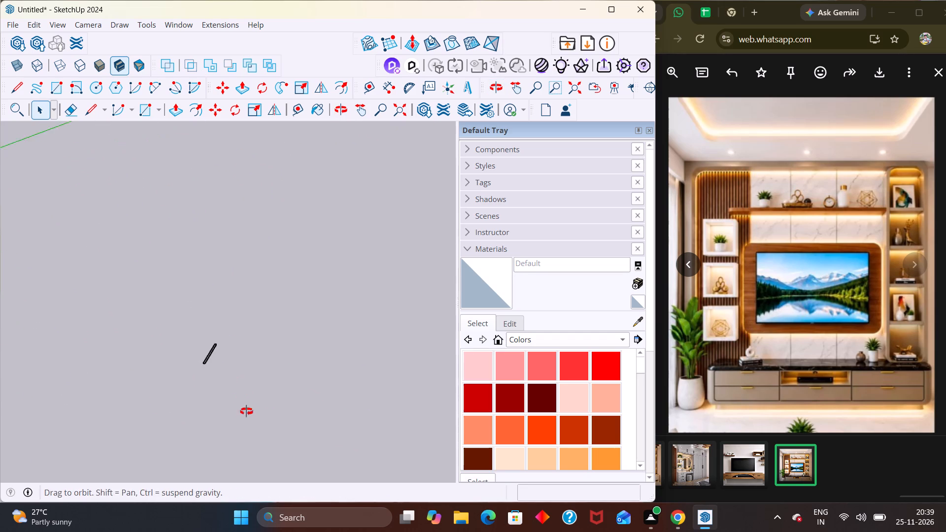
pyautogui.moveTo(246, 411); pyautogui.dragTo(241, 420, button='middle')
pyautogui.scroll(3, 243, 421)
pyautogui.moveTo(205, 367); pyautogui.dragTo(205, 359)
pyautogui.moveTo(226, 351); pyautogui.dragTo(184, 290)
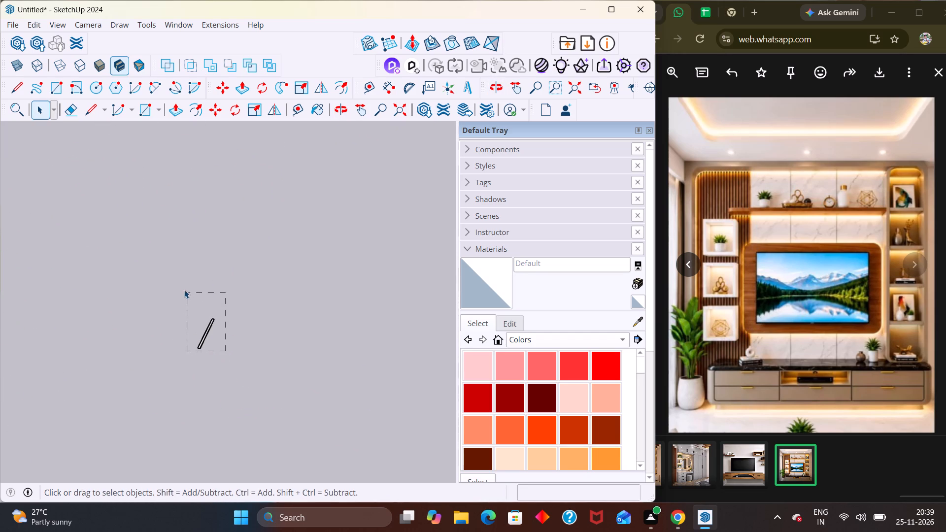
pyautogui.moveTo(184, 290); pyautogui.dragTo(182, 289)
pyautogui.scroll(5, 182, 289)
pyautogui.scroll(-1, 195, 335)
pyautogui.scroll(1, 195, 338)
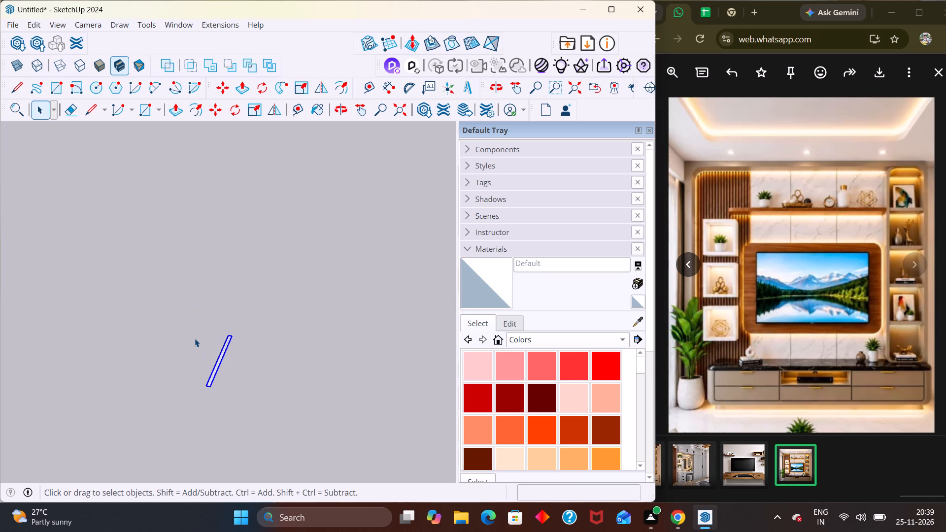
pyautogui.press('m')
pyautogui.scroll(4, 229, 333)
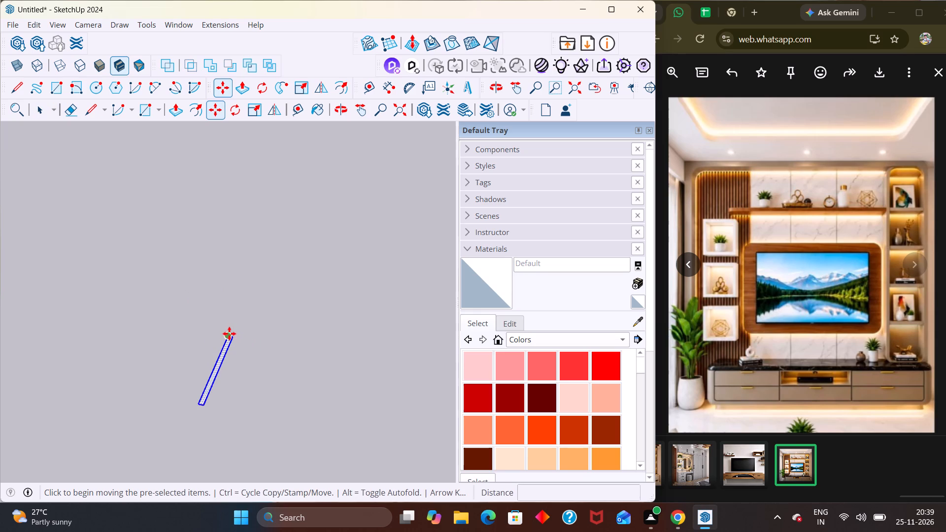
pyautogui.click(234, 337)
pyautogui.scroll(-5, 242, 344)
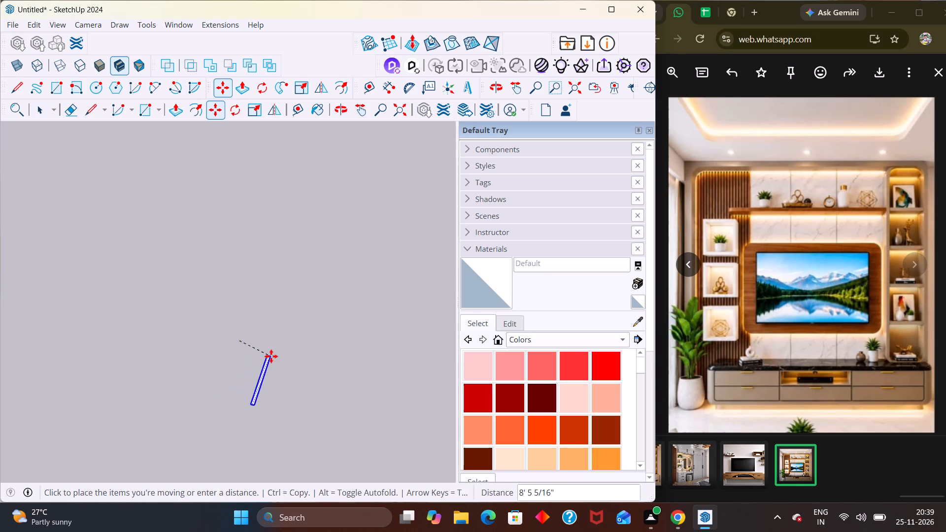
pyautogui.scroll(3, 308, 357)
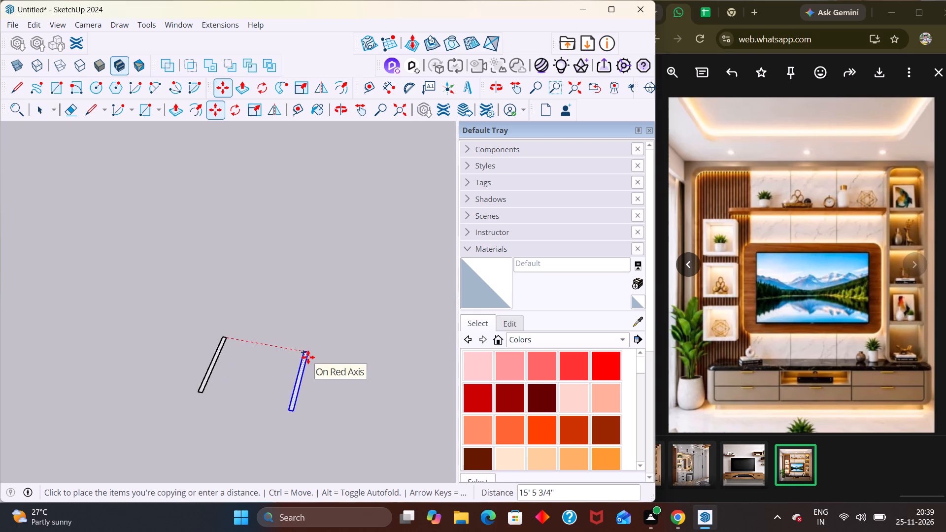
pyautogui.click(316, 359)
pyautogui.press('space')
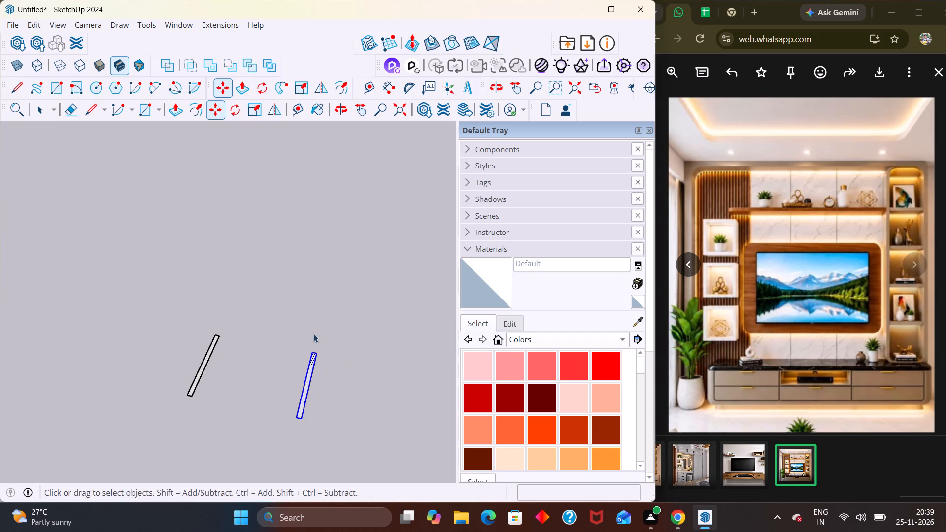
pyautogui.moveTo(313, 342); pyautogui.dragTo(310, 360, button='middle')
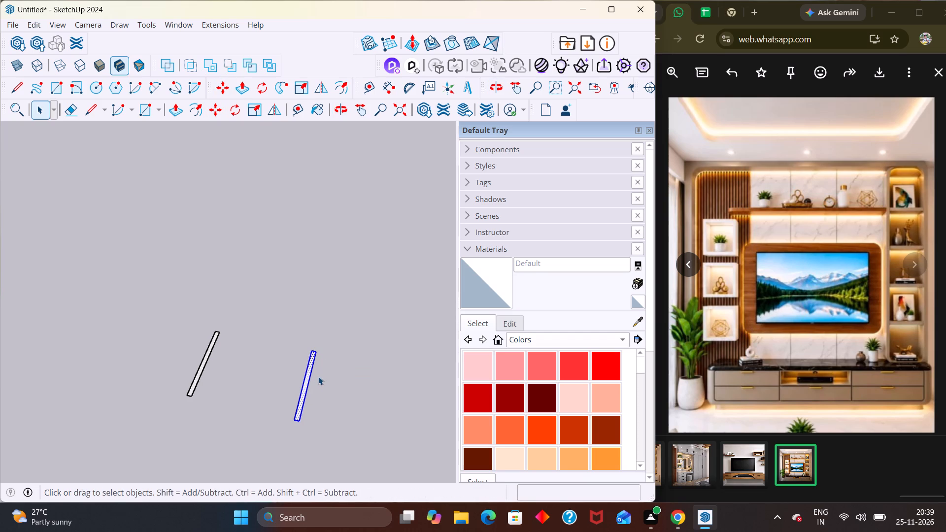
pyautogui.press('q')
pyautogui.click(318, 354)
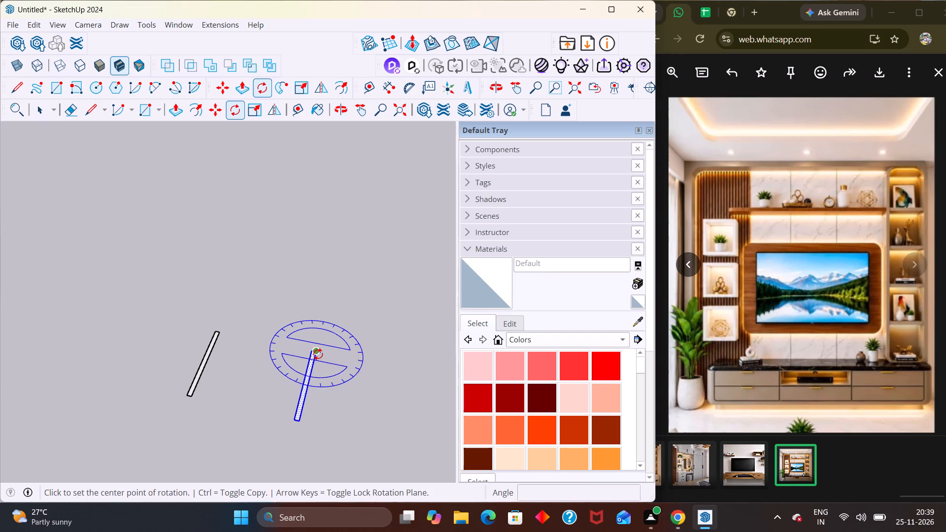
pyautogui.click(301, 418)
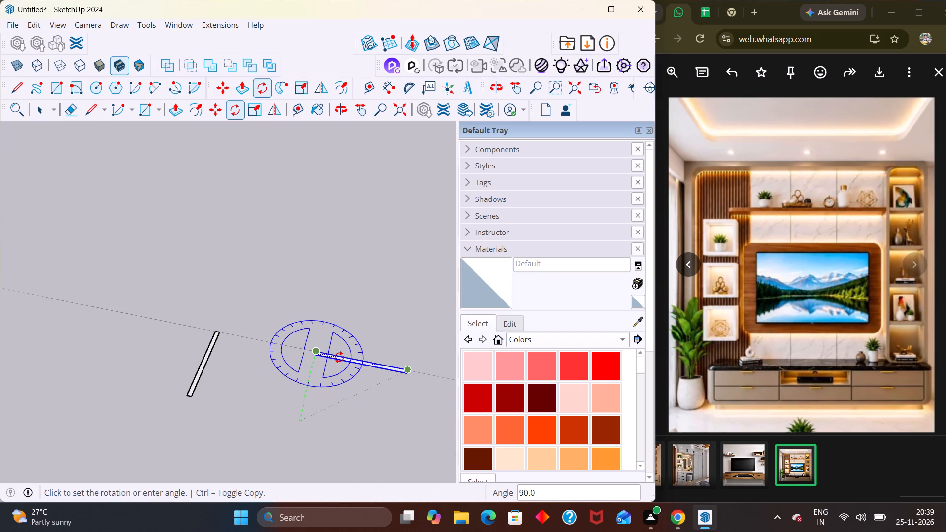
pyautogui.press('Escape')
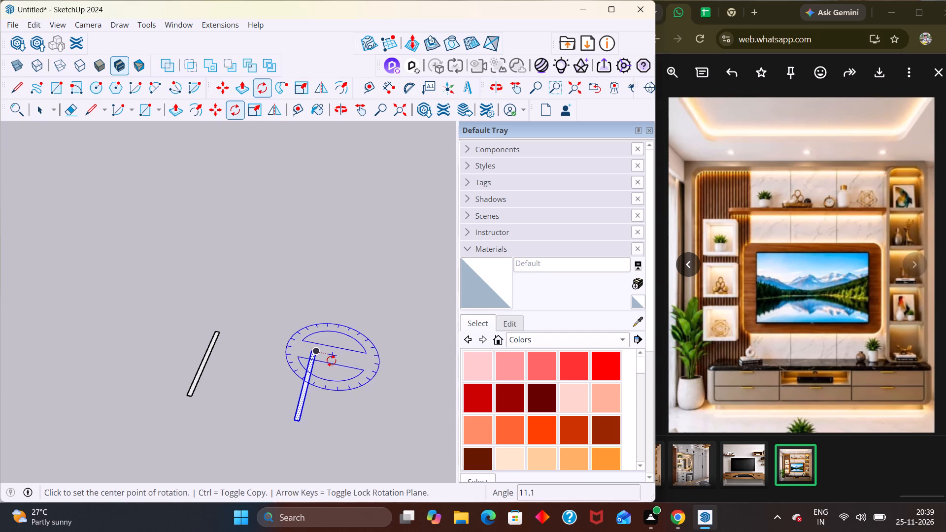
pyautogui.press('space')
# Copy the second strip about 21' along the blue axis to make a third strip.
pyautogui.press('m')
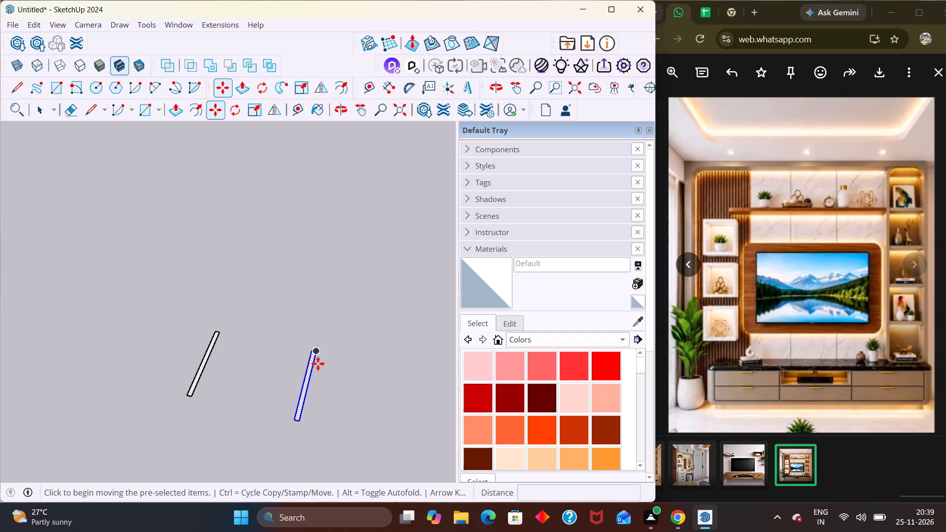
pyautogui.click(321, 354)
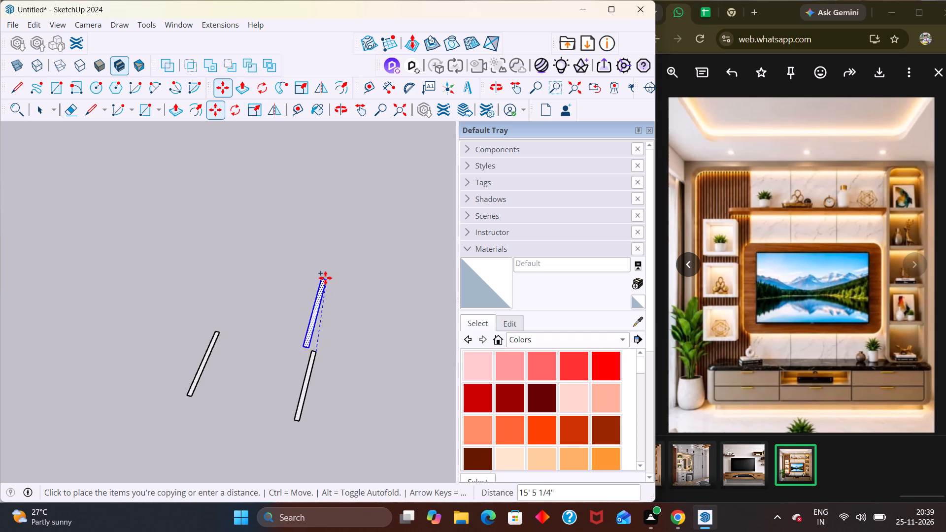
pyautogui.click(334, 249)
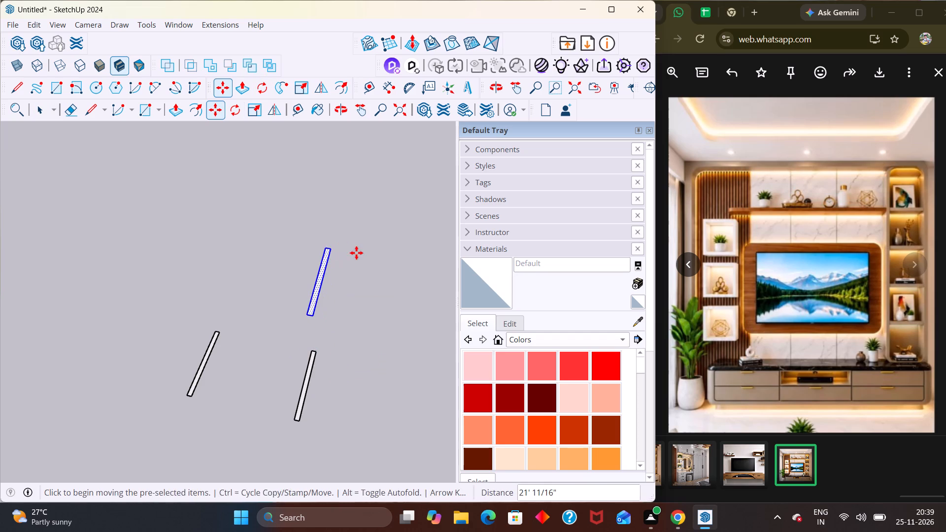
pyautogui.press('Escape')
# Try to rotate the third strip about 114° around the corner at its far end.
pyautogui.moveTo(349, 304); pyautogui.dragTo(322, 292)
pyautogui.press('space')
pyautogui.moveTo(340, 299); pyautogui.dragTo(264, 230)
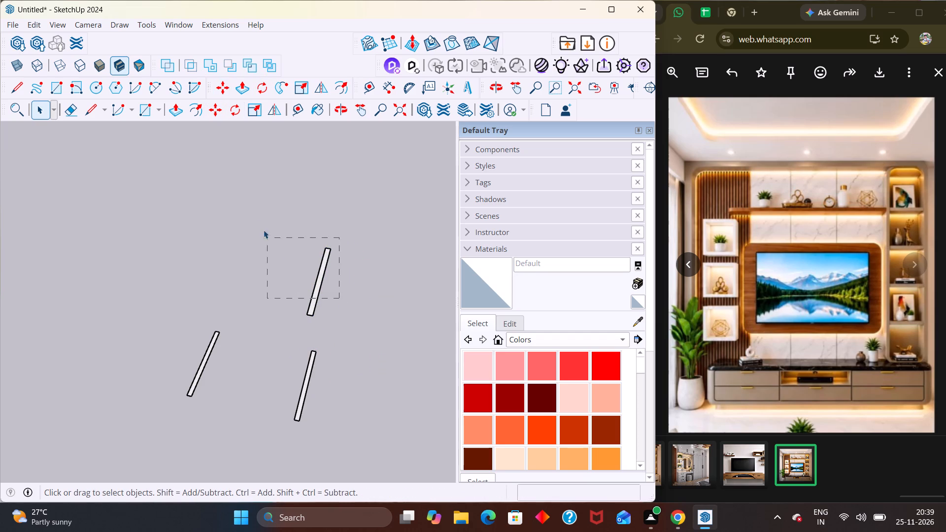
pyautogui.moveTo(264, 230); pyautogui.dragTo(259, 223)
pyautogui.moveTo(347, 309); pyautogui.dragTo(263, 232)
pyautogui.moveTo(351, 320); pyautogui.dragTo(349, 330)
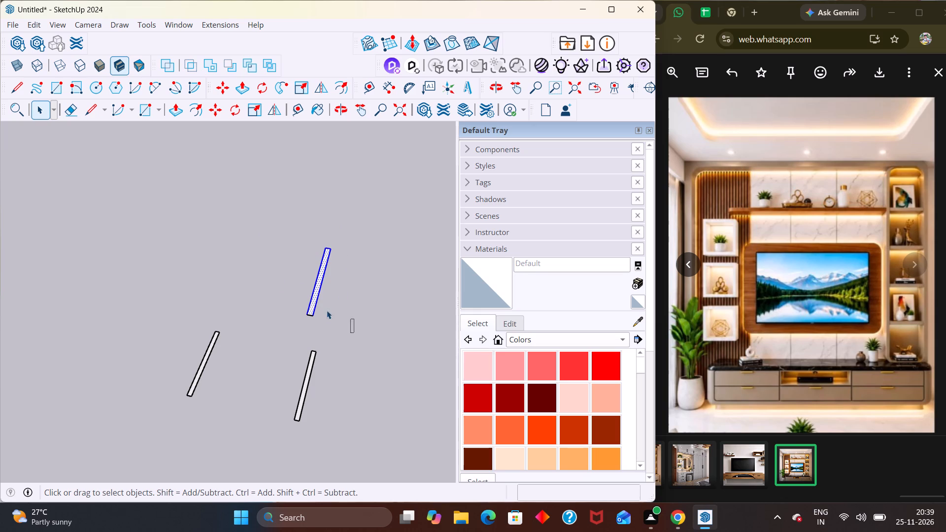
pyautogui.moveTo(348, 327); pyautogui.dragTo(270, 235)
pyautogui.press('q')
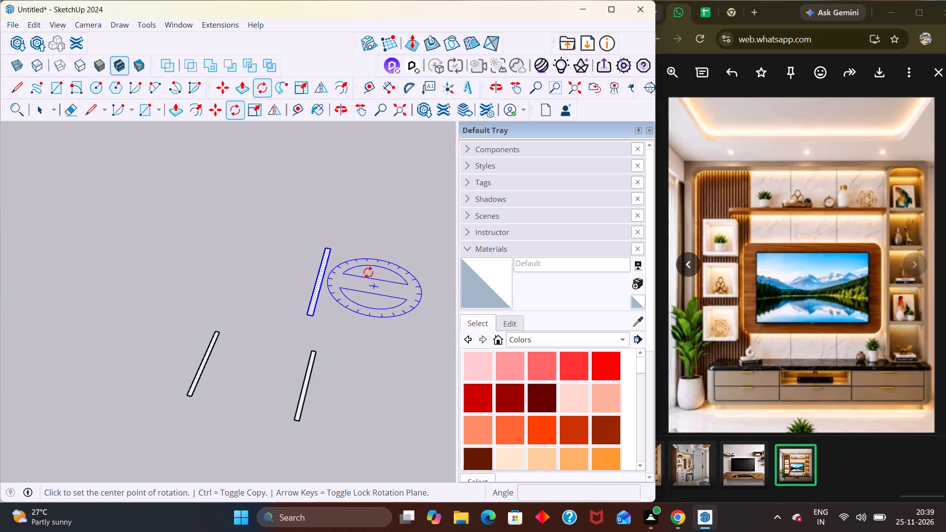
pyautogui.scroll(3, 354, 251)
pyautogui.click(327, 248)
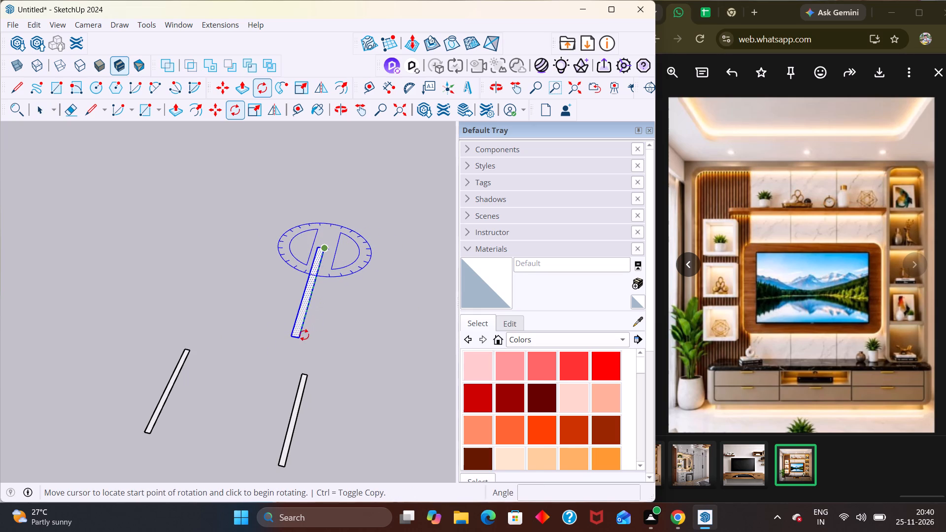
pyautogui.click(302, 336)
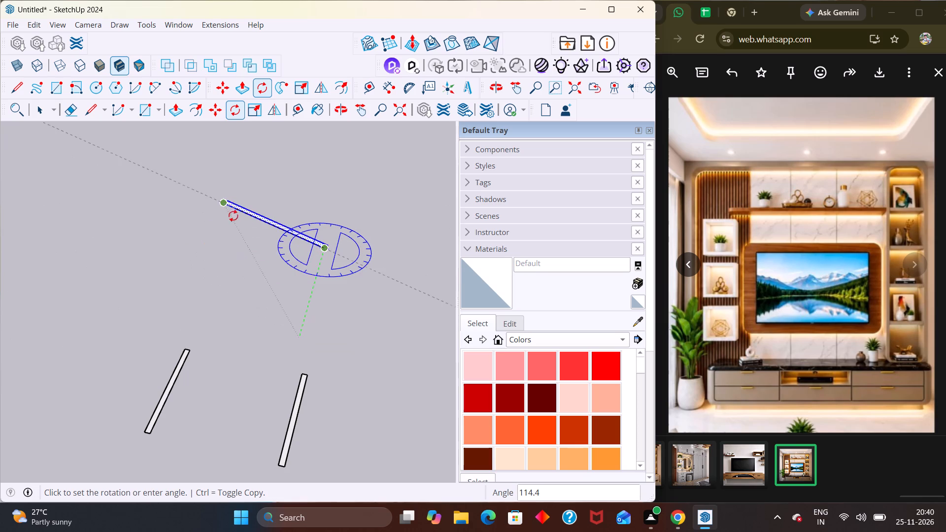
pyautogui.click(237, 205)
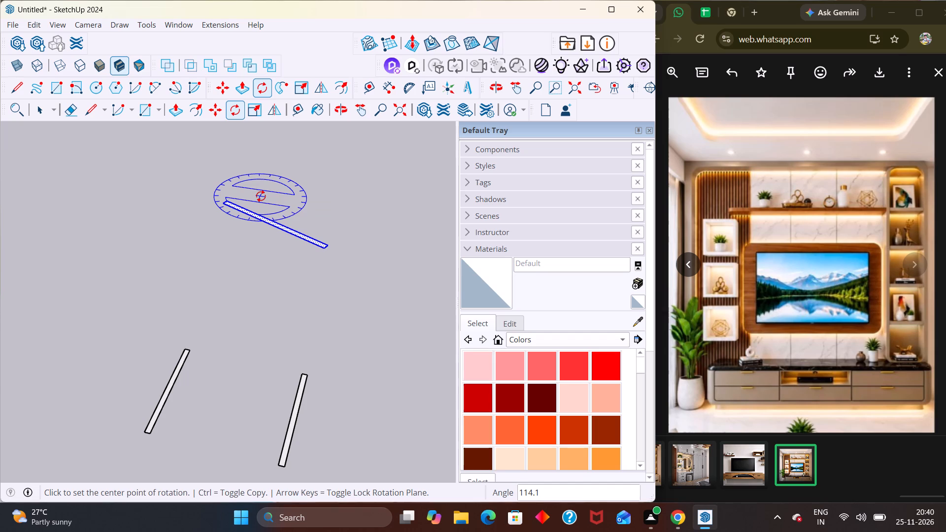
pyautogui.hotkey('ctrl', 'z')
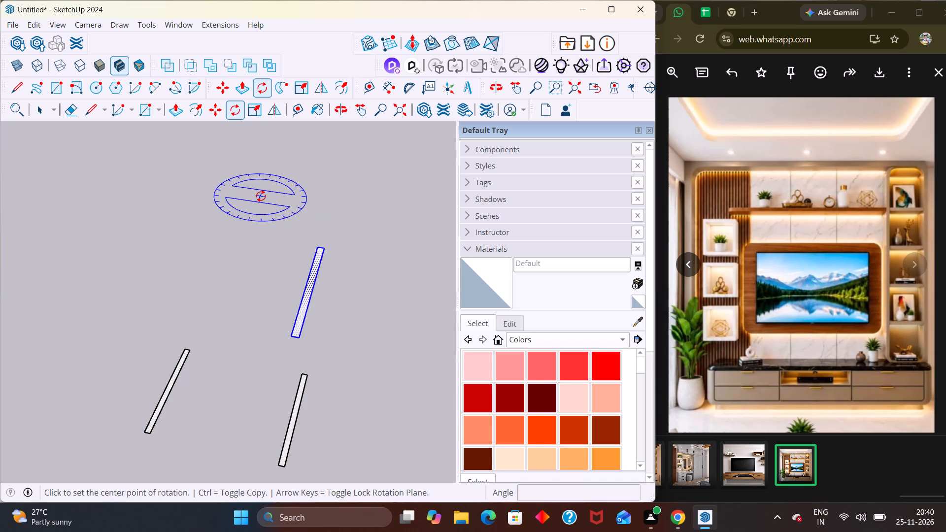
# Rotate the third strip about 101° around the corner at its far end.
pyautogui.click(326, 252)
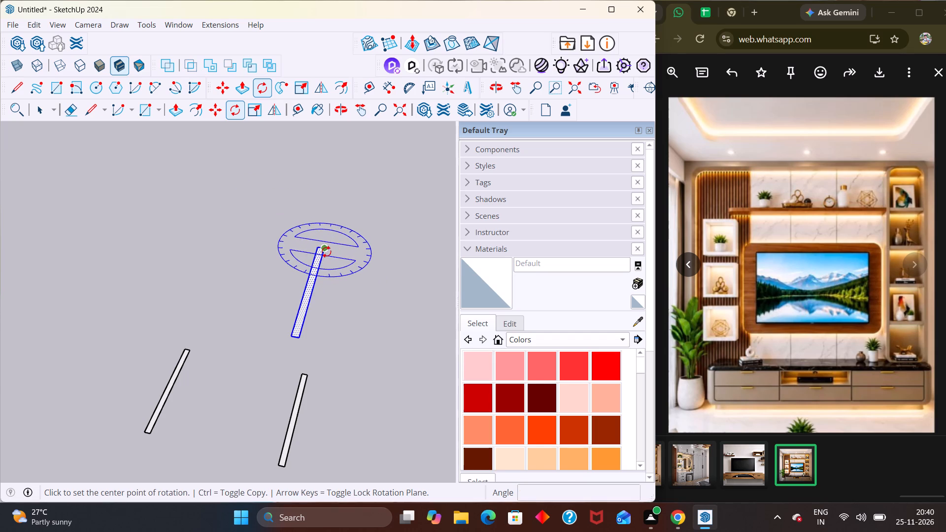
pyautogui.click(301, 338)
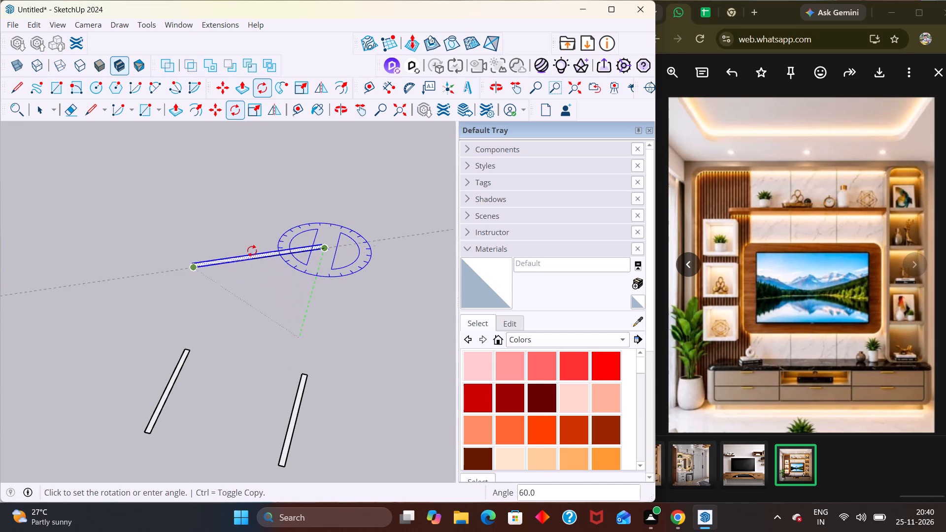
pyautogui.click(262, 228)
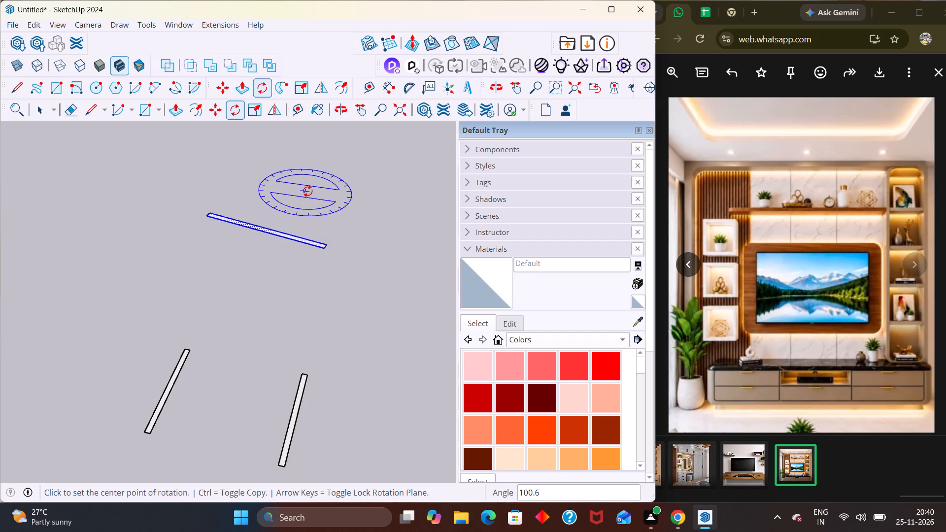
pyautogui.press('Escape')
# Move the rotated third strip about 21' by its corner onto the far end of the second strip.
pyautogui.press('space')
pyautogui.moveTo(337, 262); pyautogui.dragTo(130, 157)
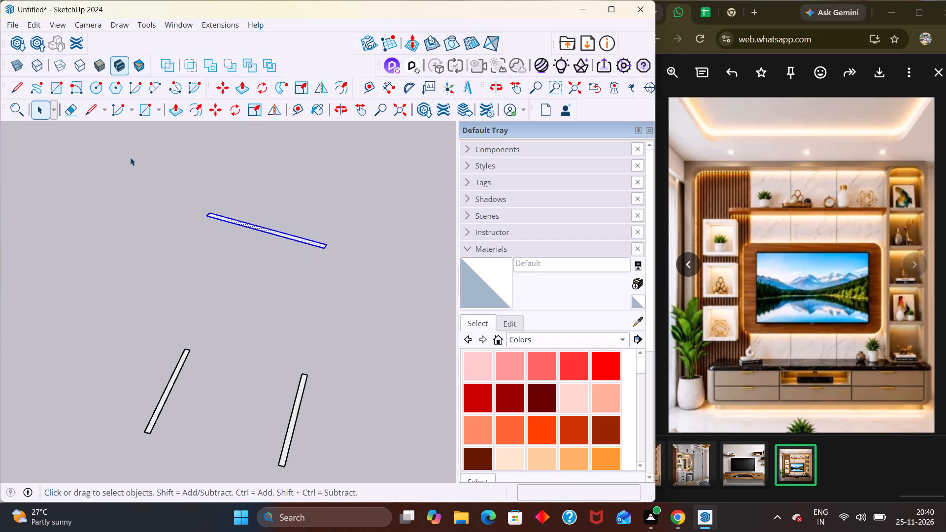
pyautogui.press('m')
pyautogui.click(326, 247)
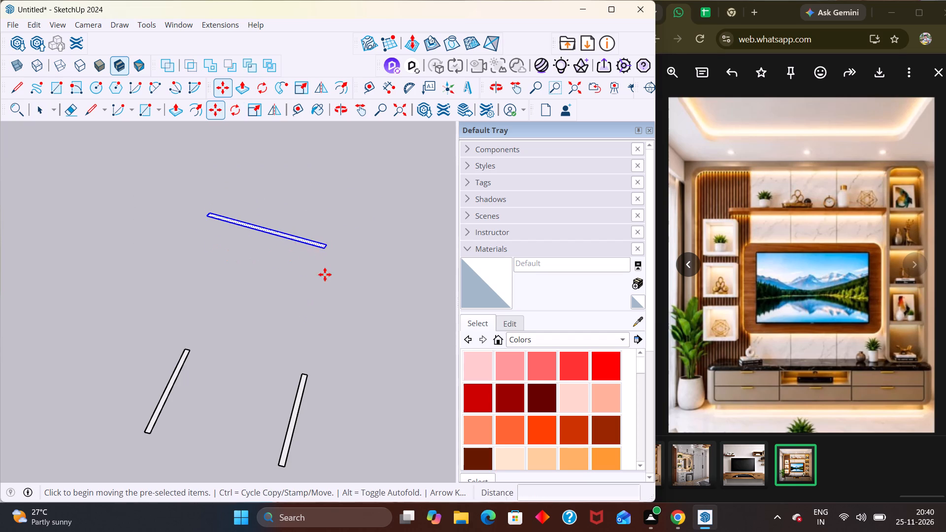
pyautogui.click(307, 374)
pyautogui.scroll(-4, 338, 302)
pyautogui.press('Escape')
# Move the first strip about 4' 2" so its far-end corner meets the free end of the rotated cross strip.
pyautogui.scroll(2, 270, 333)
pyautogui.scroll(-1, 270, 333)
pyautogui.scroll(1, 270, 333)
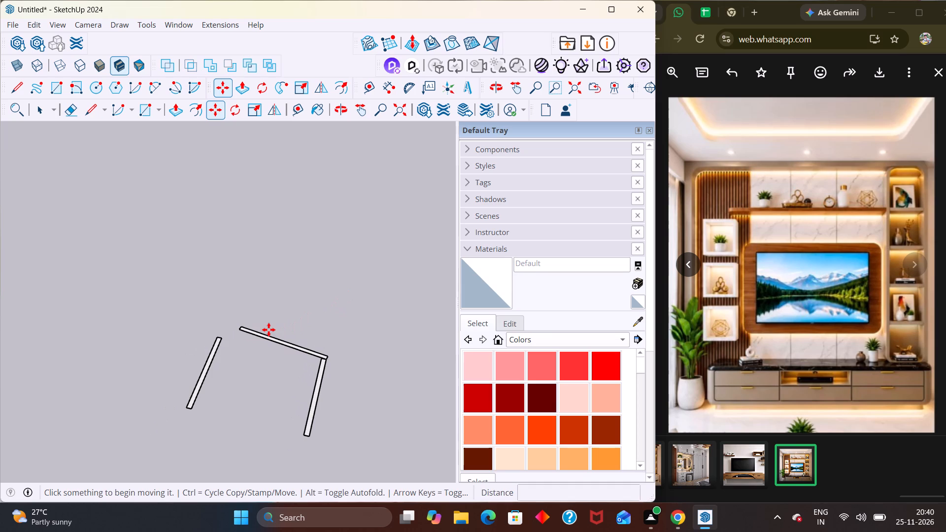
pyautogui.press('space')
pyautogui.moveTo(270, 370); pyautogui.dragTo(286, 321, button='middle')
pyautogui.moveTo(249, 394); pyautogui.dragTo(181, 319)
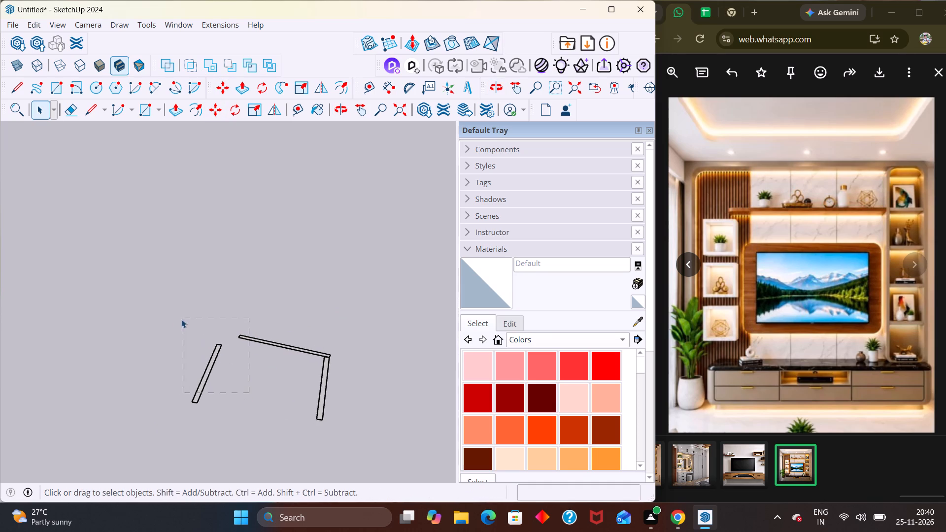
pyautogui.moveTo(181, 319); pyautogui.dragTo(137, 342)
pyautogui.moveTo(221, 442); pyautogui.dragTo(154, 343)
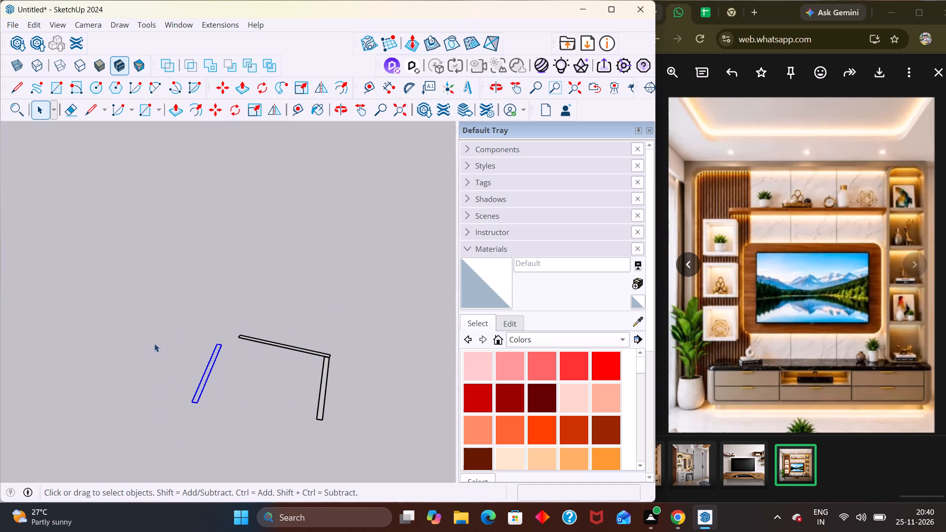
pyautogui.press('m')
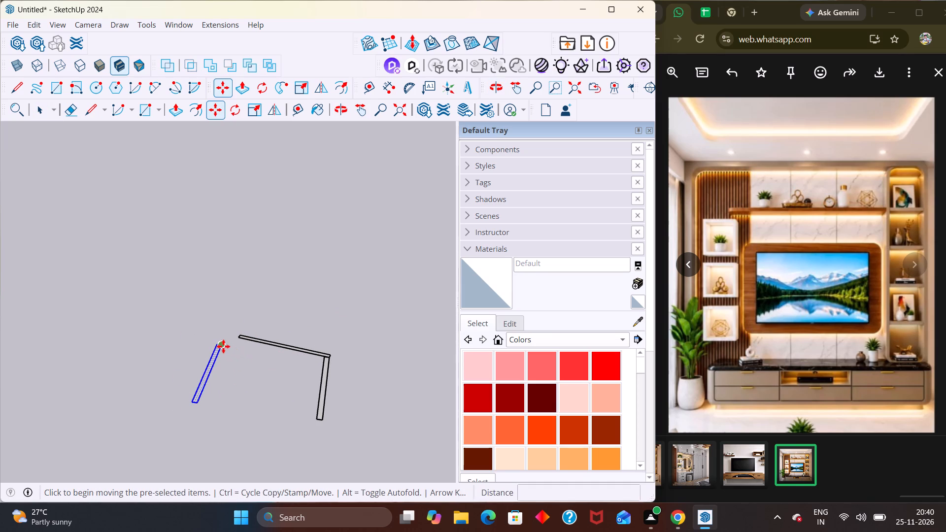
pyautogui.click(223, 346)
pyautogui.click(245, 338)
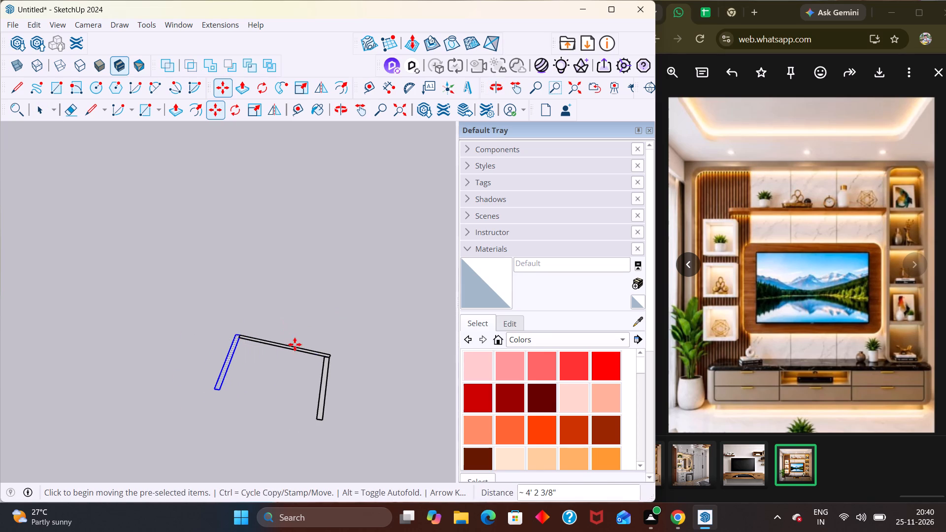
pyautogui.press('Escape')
# Examine the corner where the first strip meets the cross strip, checking how their faces and edges overlap.
pyautogui.moveTo(281, 383); pyautogui.dragTo(185, 367, button='middle')
pyautogui.scroll(4, 183, 366)
pyautogui.moveTo(258, 389); pyautogui.dragTo(278, 427, button='middle')
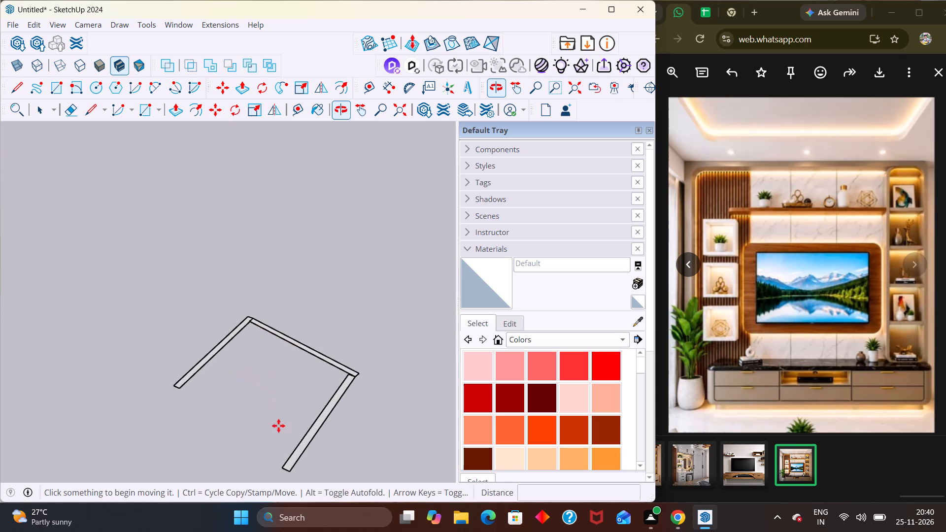
pyautogui.scroll(8, 250, 354)
pyautogui.moveTo(265, 317); pyautogui.dragTo(251, 376, button='middle')
pyautogui.scroll(10, 251, 282)
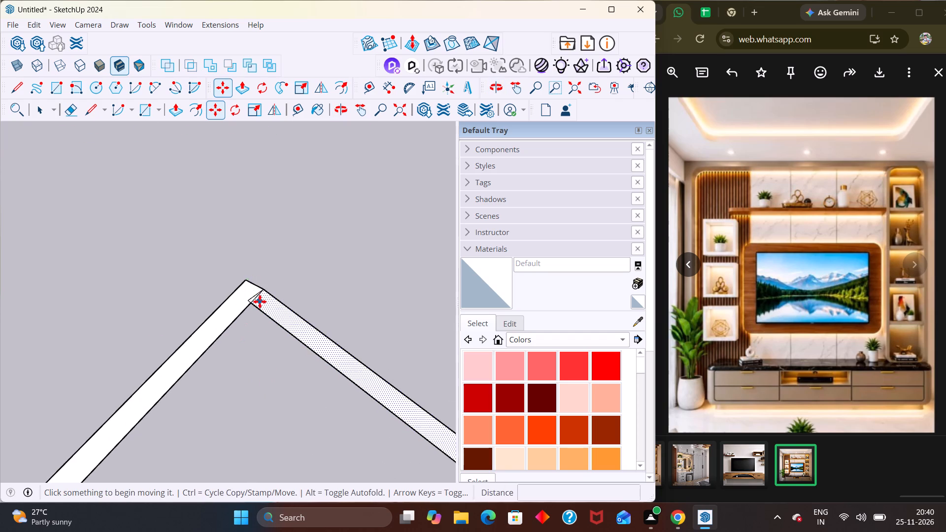
pyautogui.scroll(6, 260, 301)
pyautogui.moveTo(257, 306); pyautogui.dragTo(270, 365, button='middle')
pyautogui.moveTo(216, 394); pyautogui.dragTo(131, 347)
pyautogui.press('Escape')
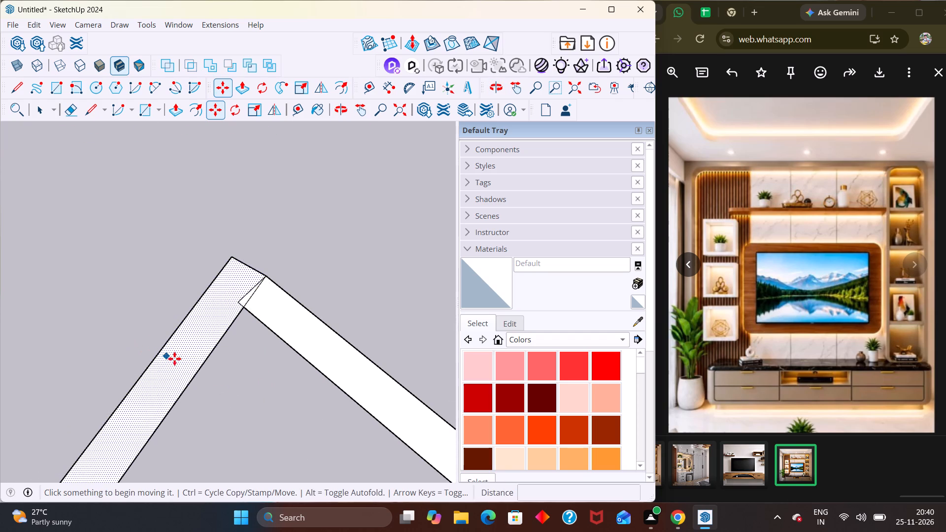
pyautogui.press('space')
pyautogui.moveTo(206, 402); pyautogui.dragTo(109, 327)
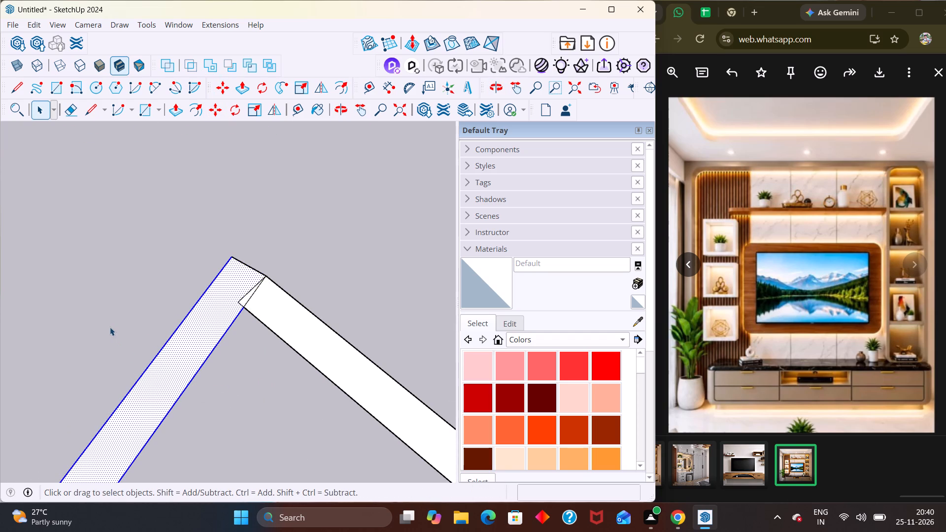
pyautogui.scroll(4, 220, 278)
pyautogui.click(255, 258)
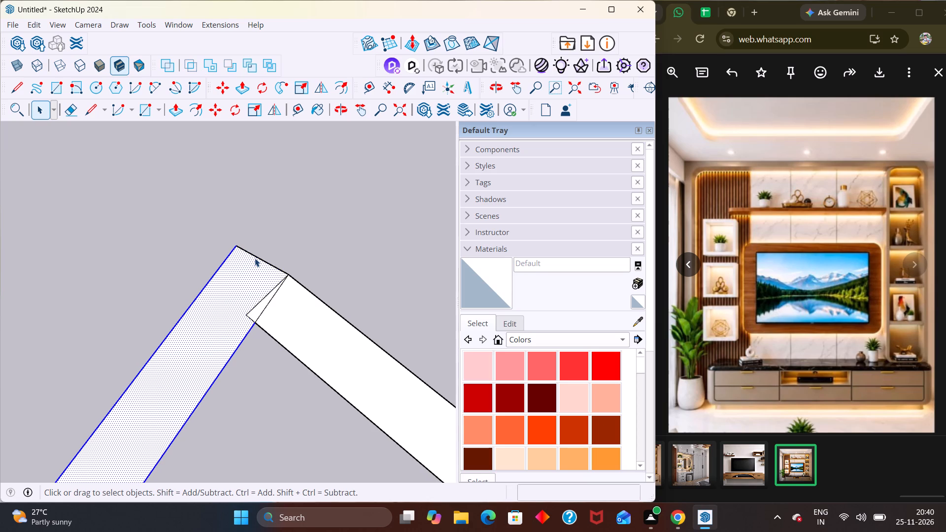
pyautogui.doubleClick(243, 291)
pyautogui.doubleClick(243, 291)
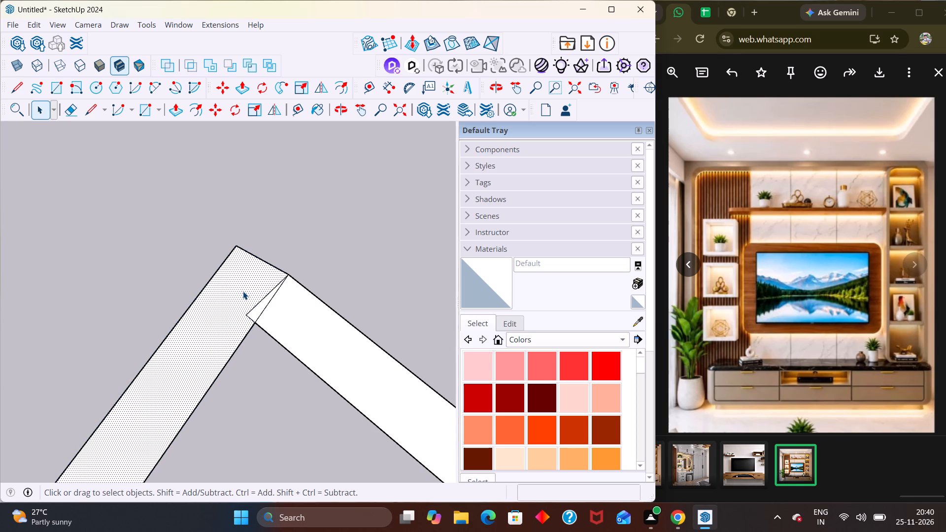
pyautogui.click(249, 299)
pyautogui.click(272, 266)
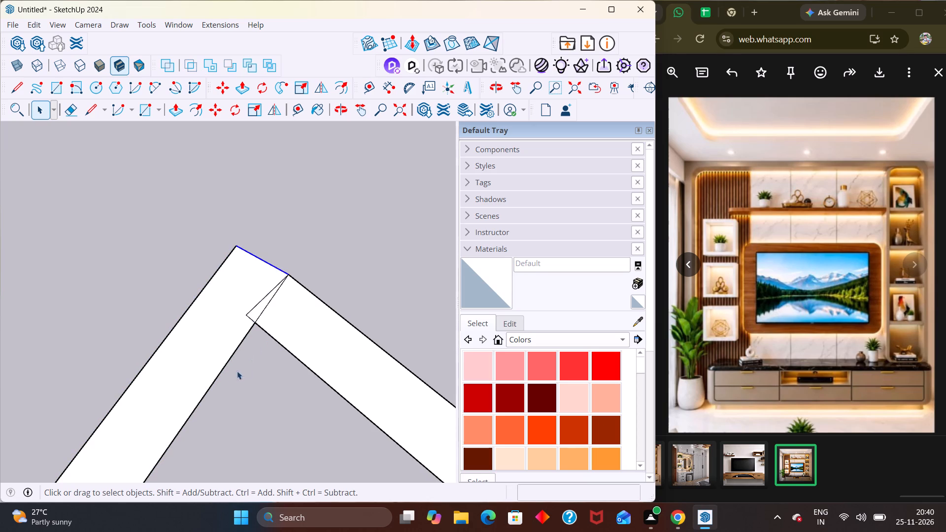
pyautogui.click(221, 372)
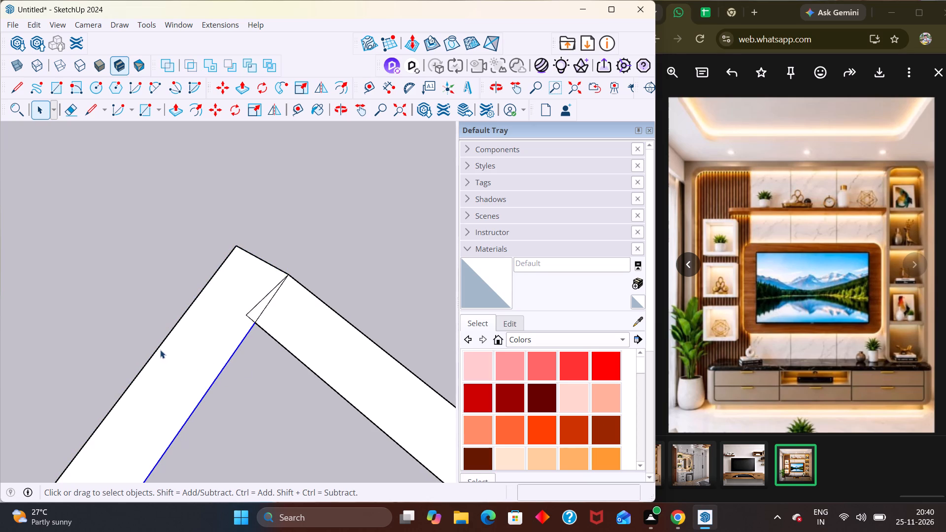
pyautogui.scroll(-13, 160, 350)
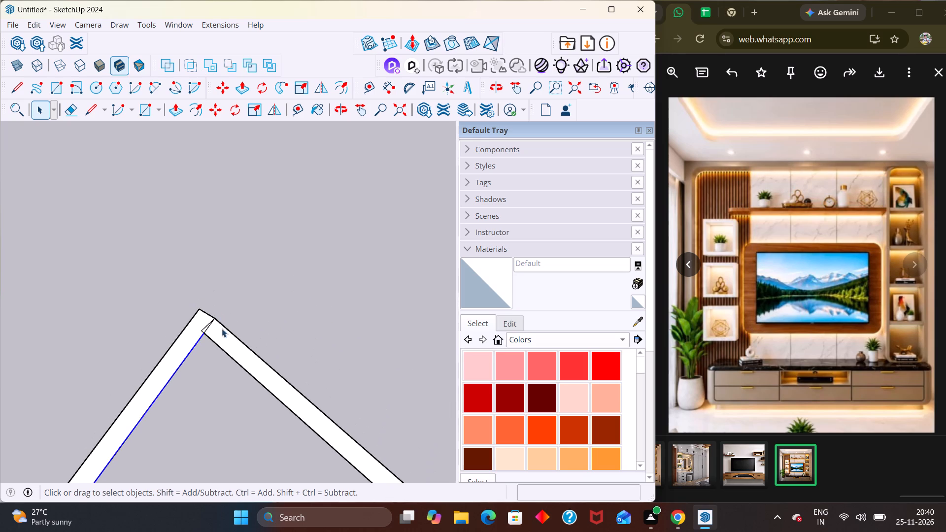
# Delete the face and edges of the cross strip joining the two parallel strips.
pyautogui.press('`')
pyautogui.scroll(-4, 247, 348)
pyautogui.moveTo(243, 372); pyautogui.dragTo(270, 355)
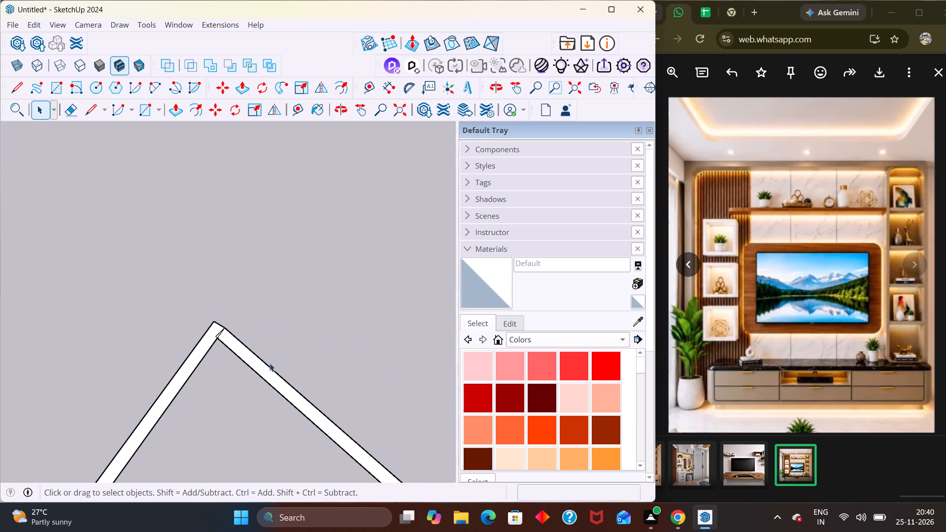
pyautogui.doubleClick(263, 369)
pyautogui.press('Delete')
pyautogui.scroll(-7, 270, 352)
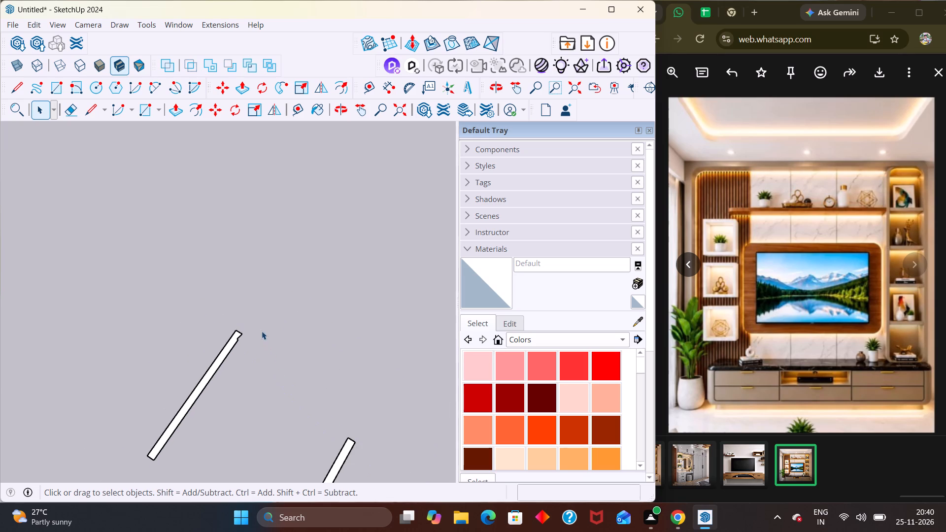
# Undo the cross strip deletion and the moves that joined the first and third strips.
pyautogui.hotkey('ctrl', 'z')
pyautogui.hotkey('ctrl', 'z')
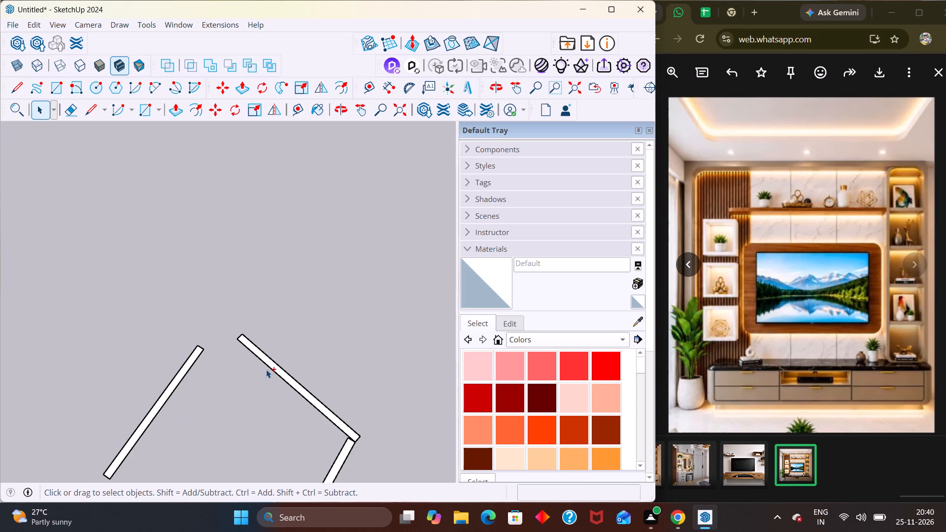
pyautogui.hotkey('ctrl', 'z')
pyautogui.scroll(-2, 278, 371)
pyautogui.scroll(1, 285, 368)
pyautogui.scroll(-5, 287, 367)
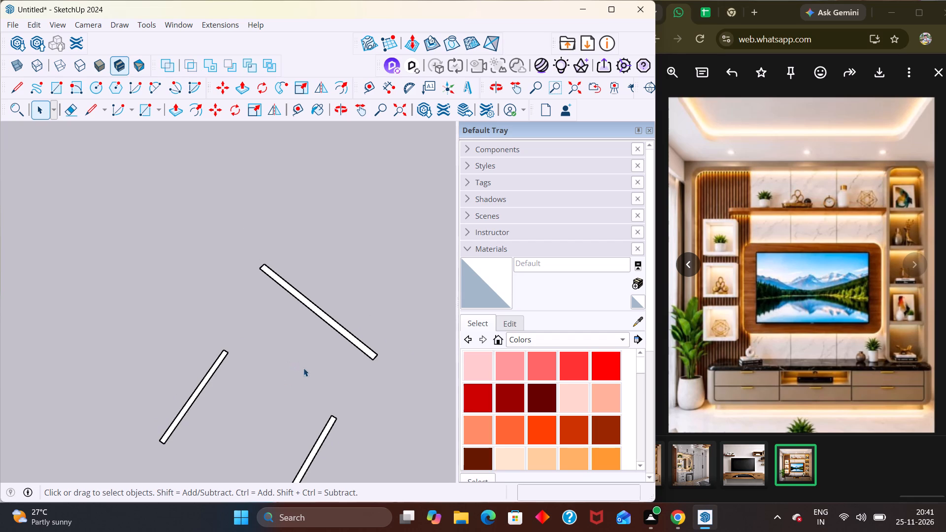
# Delete the whole rotated third strip lying above the two parallel strips.
pyautogui.moveTo(400, 375); pyautogui.dragTo(244, 221)
pyautogui.press('Delete')
pyautogui.scroll(-3, 256, 310)
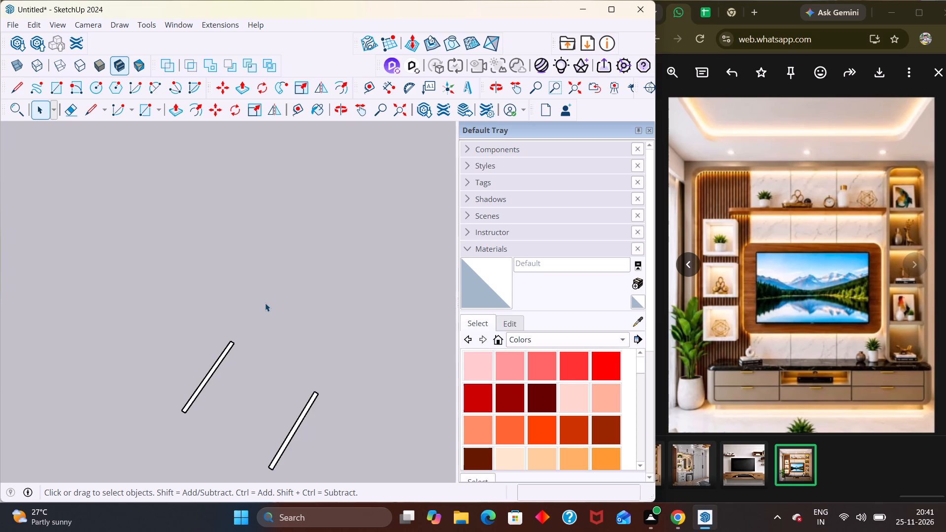
# Move the first strip about 3 3/4" along the red axis towards the second strip.
pyautogui.scroll(-3, 257, 305)
pyautogui.moveTo(257, 305); pyautogui.dragTo(267, 265, button='middle')
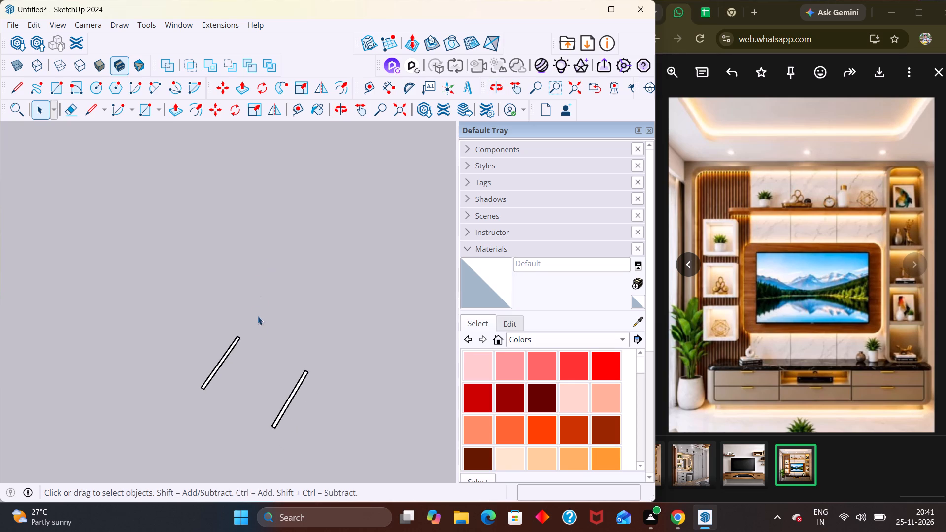
pyautogui.moveTo(263, 337); pyautogui.dragTo(290, 289, button='middle')
pyautogui.scroll(-1, 290, 336)
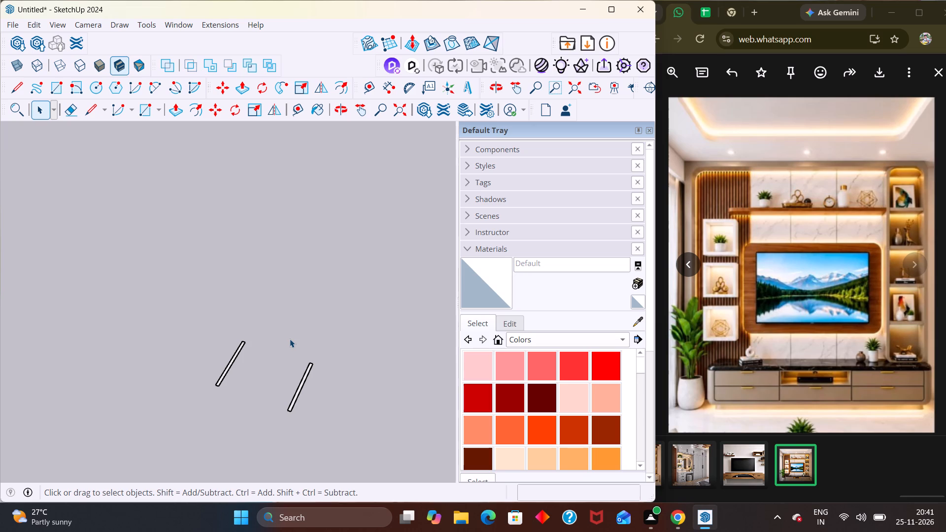
pyautogui.moveTo(279, 373); pyautogui.dragTo(290, 341, button='middle')
pyautogui.moveTo(263, 402); pyautogui.dragTo(261, 446, button='middle')
pyautogui.moveTo(234, 412); pyautogui.dragTo(225, 351)
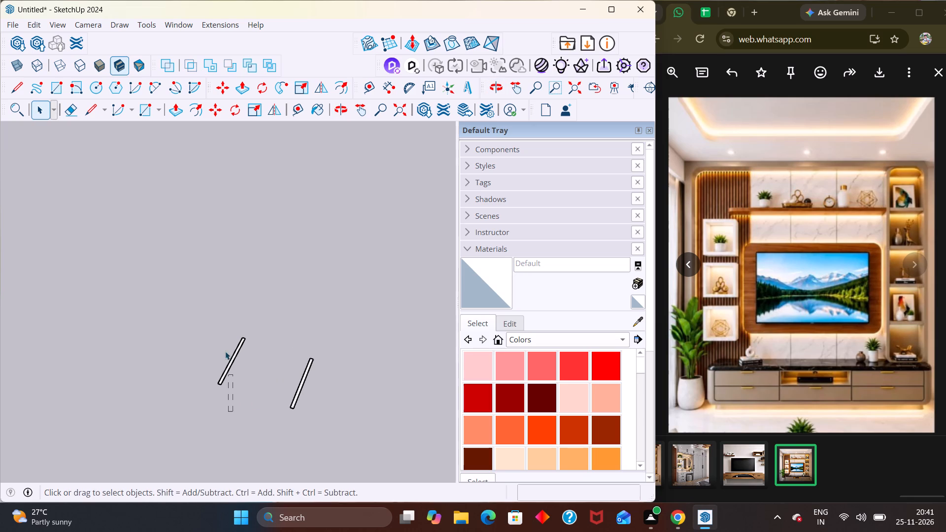
pyautogui.moveTo(225, 351); pyautogui.dragTo(172, 297)
pyautogui.moveTo(252, 411); pyautogui.dragTo(188, 293)
pyautogui.press('m')
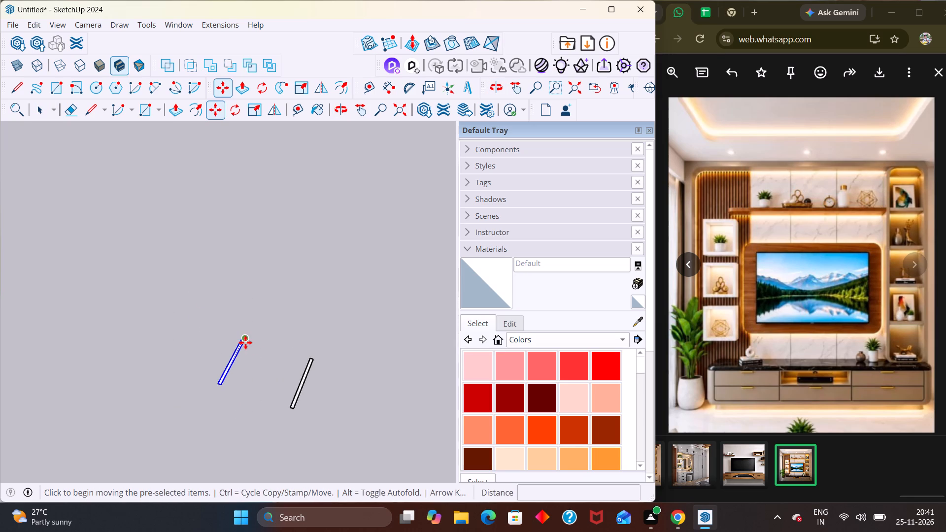
pyautogui.click(245, 342)
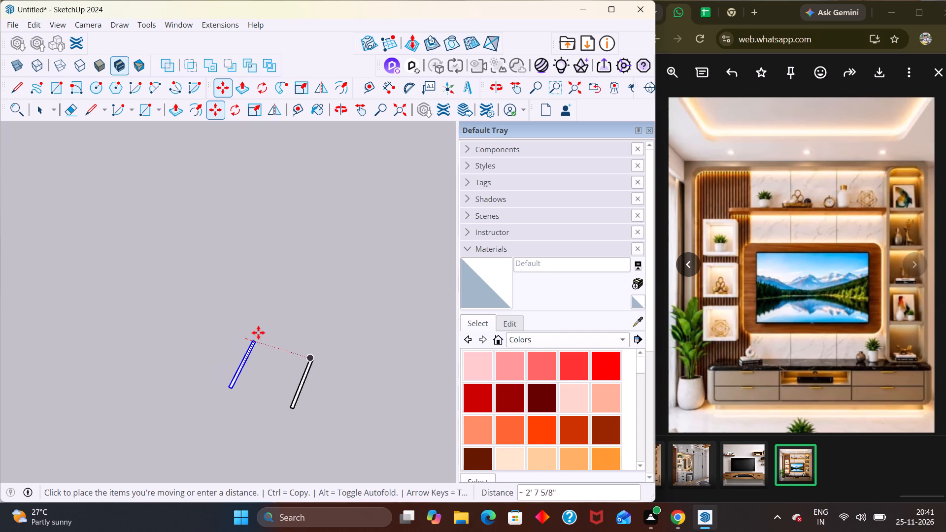
pyautogui.scroll(4, 255, 332)
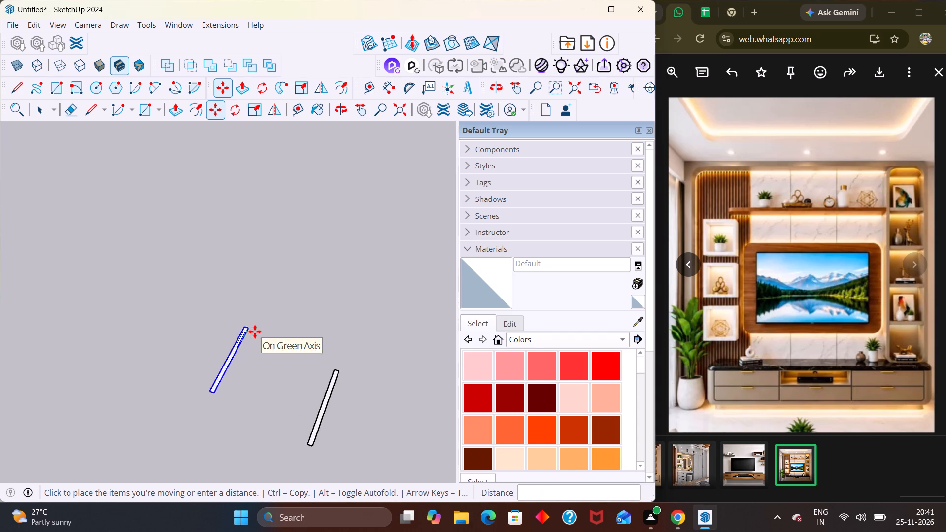
pyautogui.scroll(11, 258, 344)
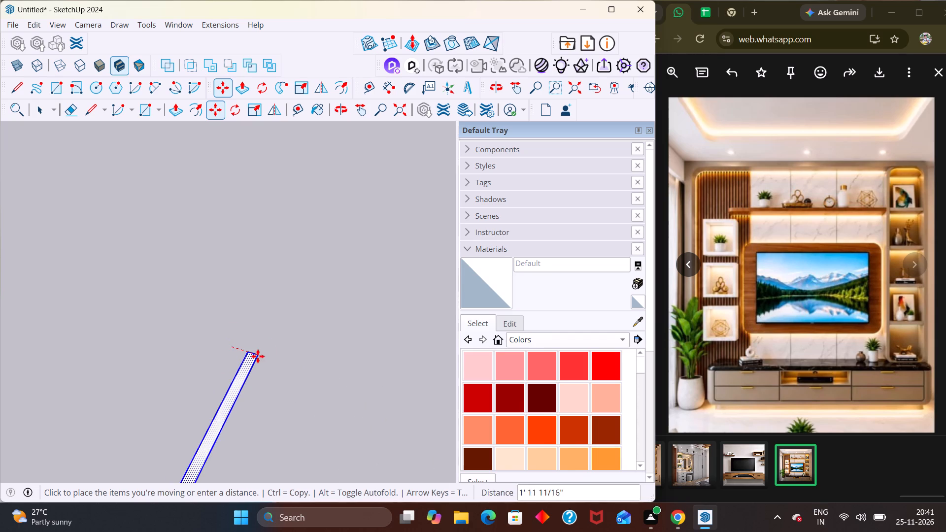
pyautogui.scroll(-2, 261, 359)
pyautogui.scroll(1, 263, 360)
pyautogui.scroll(-3, 263, 360)
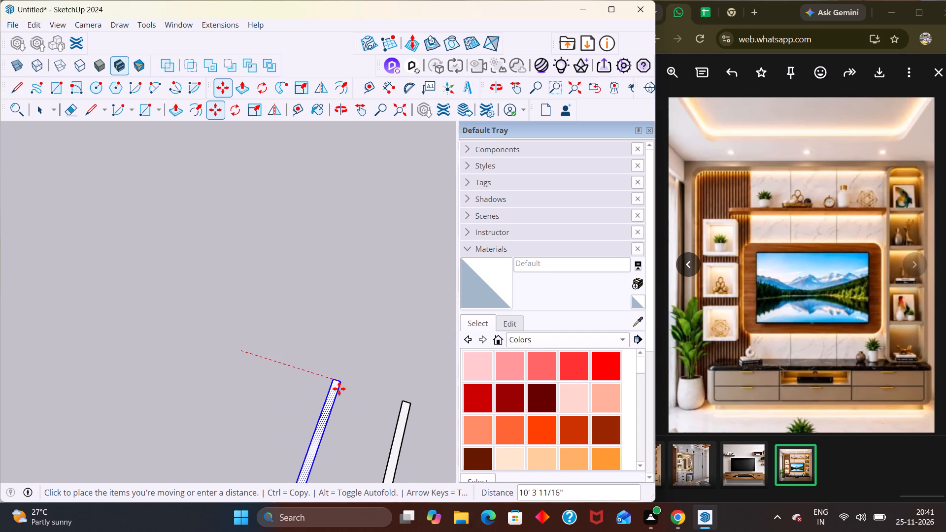
pyautogui.click(246, 347)
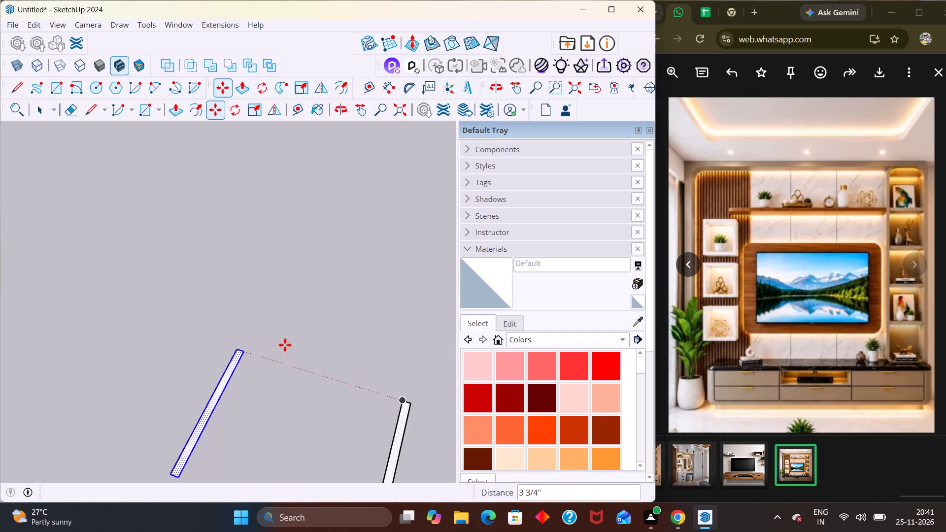
pyautogui.press('Escape')
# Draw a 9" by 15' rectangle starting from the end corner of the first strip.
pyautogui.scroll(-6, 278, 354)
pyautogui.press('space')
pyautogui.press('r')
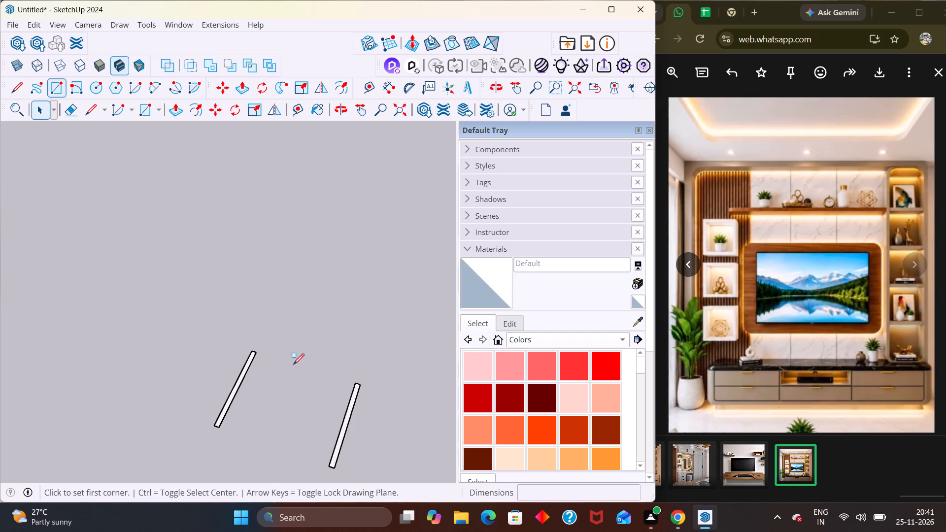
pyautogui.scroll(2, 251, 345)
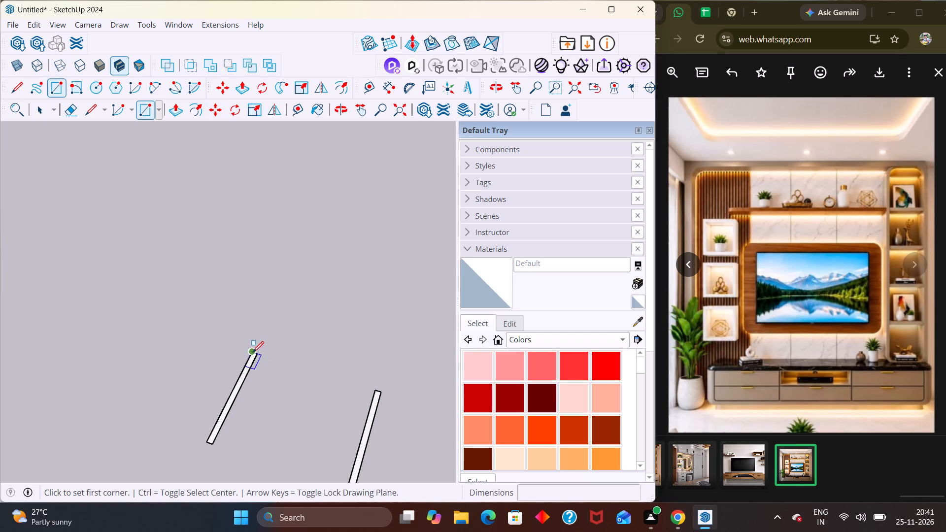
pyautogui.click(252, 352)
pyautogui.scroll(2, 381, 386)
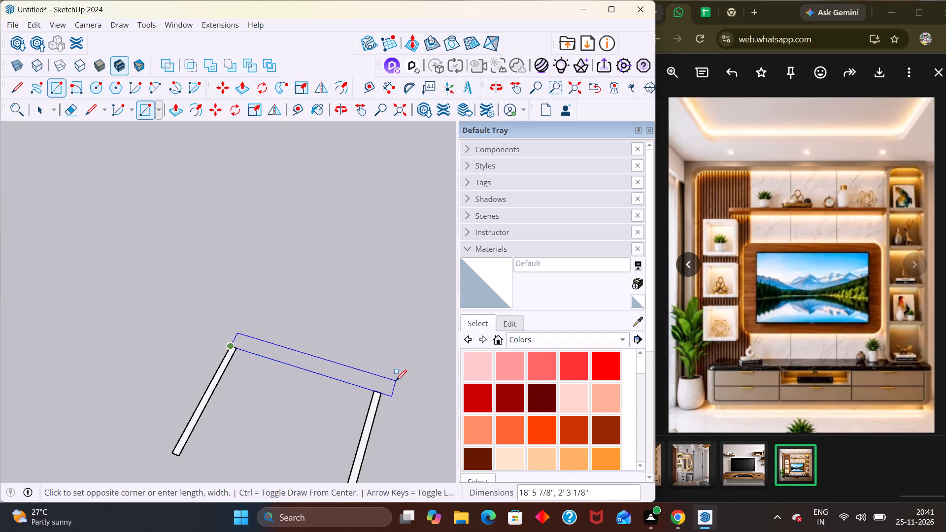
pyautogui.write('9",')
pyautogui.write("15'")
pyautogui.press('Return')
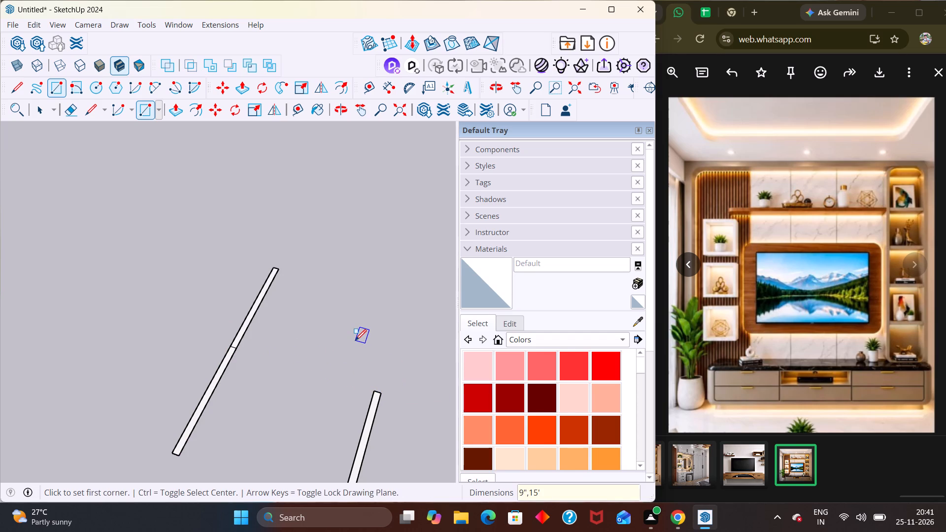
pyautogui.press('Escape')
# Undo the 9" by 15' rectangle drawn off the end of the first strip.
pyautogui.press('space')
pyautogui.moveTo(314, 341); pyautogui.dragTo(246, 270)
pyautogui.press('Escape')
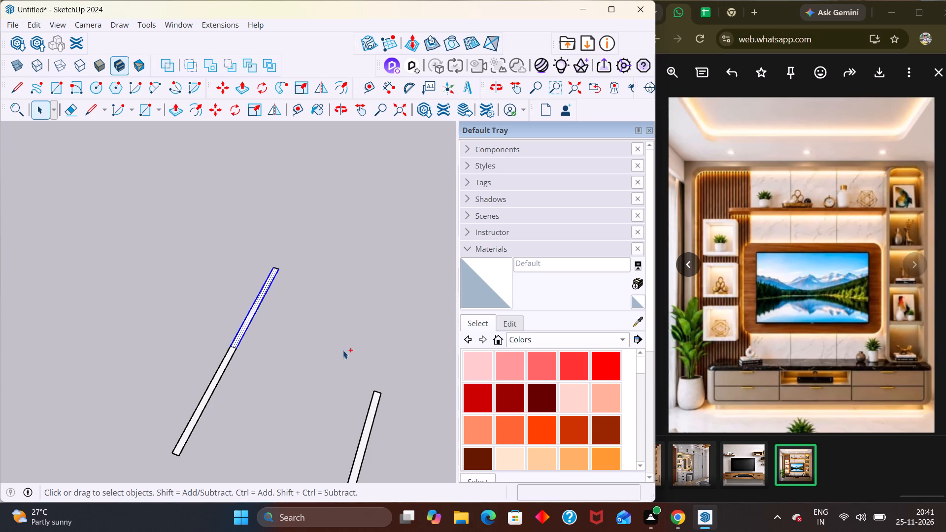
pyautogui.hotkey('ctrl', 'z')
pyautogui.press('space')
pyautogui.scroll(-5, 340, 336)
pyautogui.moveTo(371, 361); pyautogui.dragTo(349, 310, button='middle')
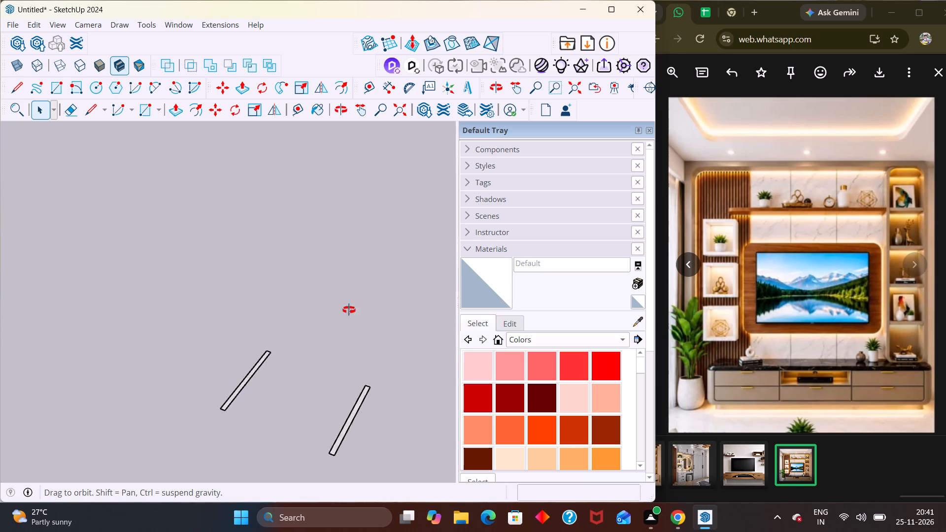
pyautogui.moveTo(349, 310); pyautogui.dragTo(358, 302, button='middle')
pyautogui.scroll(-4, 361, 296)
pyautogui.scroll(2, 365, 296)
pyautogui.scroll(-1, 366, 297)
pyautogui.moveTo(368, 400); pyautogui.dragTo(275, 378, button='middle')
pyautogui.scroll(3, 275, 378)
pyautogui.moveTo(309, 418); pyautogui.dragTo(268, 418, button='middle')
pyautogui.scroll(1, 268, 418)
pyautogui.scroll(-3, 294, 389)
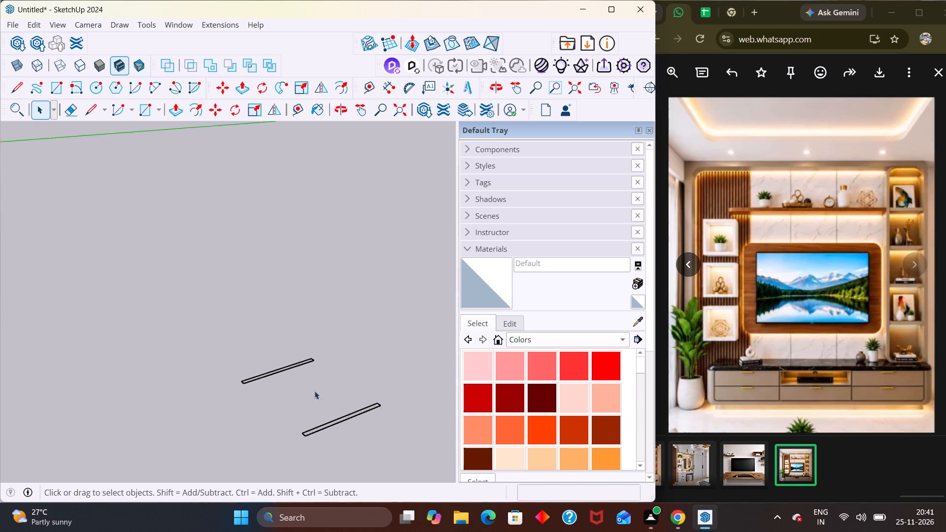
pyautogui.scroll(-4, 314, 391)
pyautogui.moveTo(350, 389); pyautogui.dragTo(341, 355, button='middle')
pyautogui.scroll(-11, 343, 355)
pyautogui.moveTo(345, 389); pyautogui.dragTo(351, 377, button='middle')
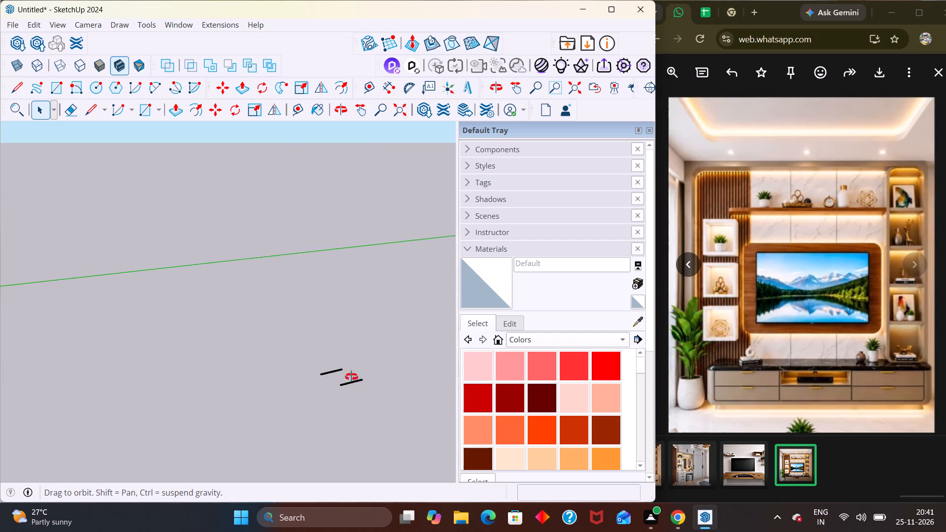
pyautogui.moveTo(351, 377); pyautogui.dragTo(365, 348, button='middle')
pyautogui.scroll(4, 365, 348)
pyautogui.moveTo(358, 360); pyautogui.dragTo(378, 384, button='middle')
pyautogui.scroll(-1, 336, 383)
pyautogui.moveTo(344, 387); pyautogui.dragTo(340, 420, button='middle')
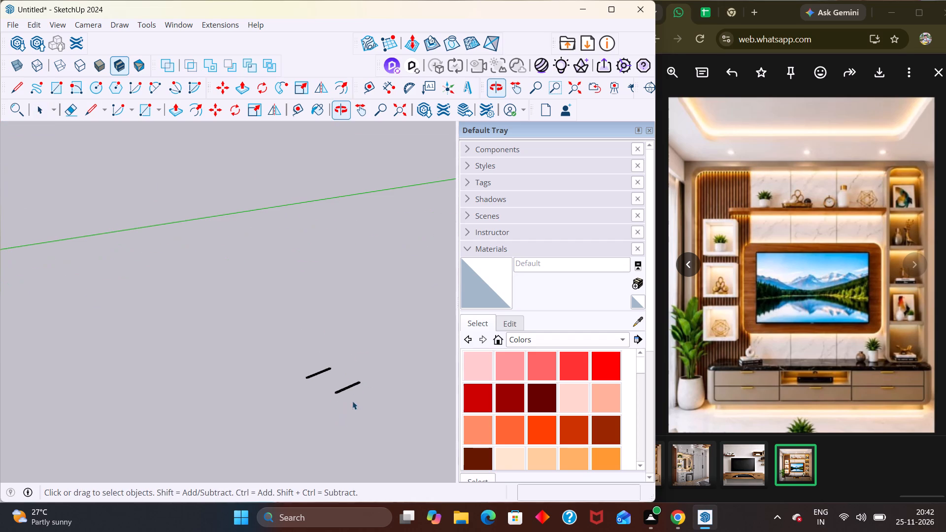
# Draw a connecting wall rectangle about 9" by 17' 4" across the ends of the two strips, finishing at the second strip's outer corner.
pyautogui.press('r')
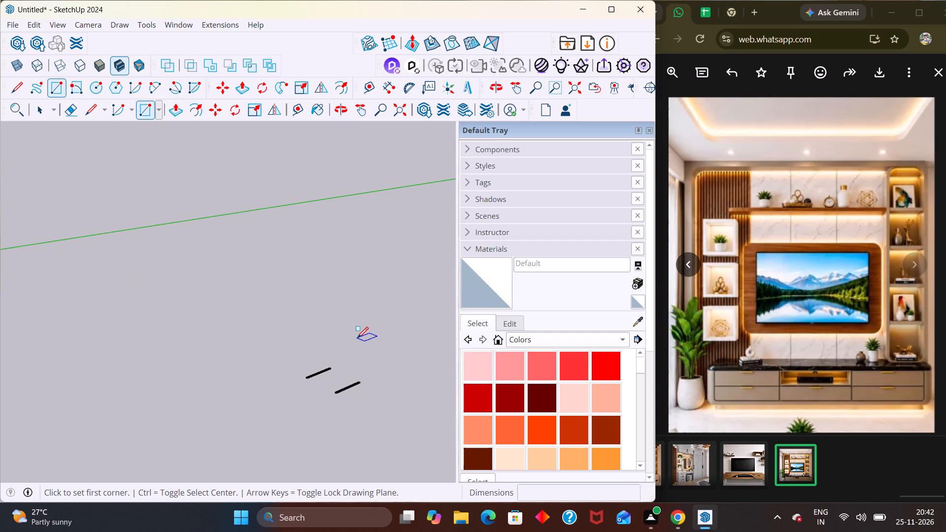
pyautogui.scroll(4, 357, 350)
pyautogui.moveTo(341, 376); pyautogui.dragTo(298, 432, button='middle')
pyautogui.scroll(9, 307, 362)
pyautogui.moveTo(326, 403); pyautogui.dragTo(320, 465, button='middle')
pyautogui.scroll(2, 320, 465)
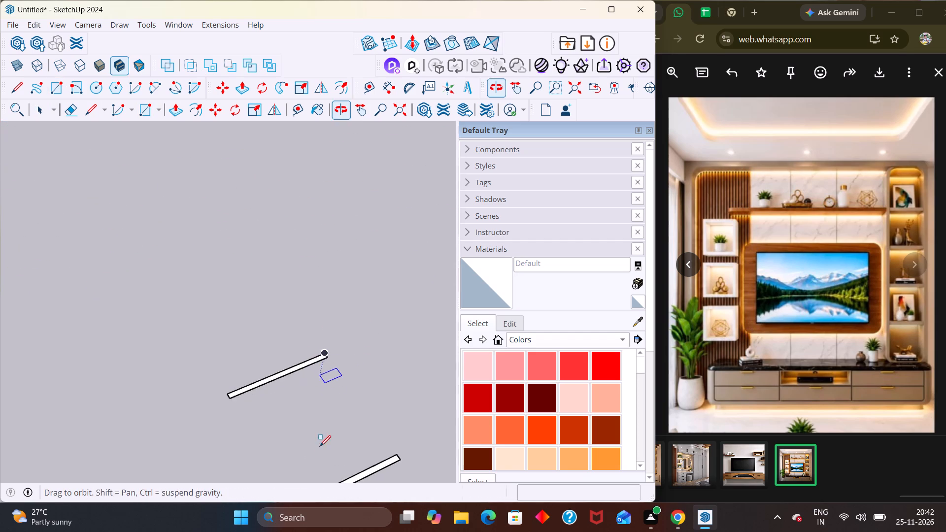
pyautogui.scroll(7, 320, 446)
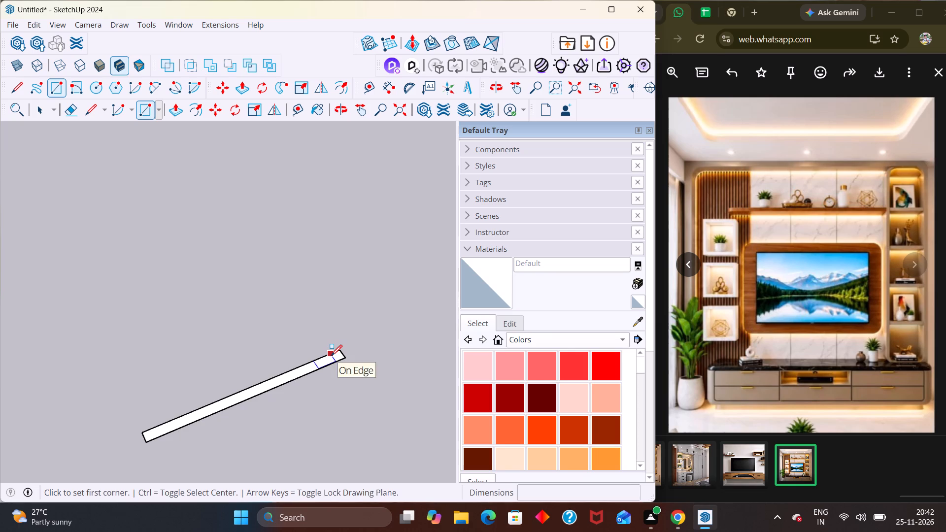
pyautogui.click(331, 356)
pyautogui.scroll(-5, 355, 351)
pyautogui.scroll(1, 358, 351)
pyautogui.scroll(-12, 358, 351)
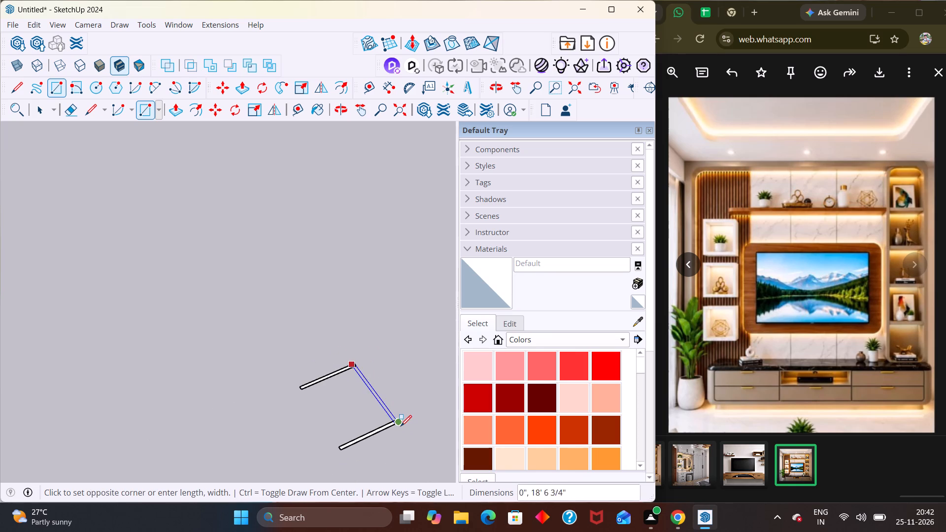
pyautogui.scroll(7, 401, 426)
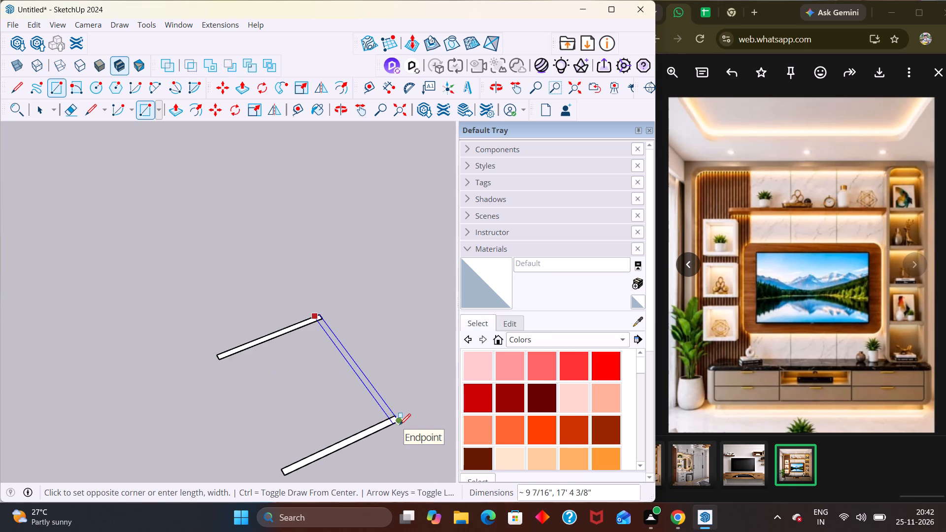
pyautogui.scroll(8, 443, 446)
pyautogui.click(399, 413)
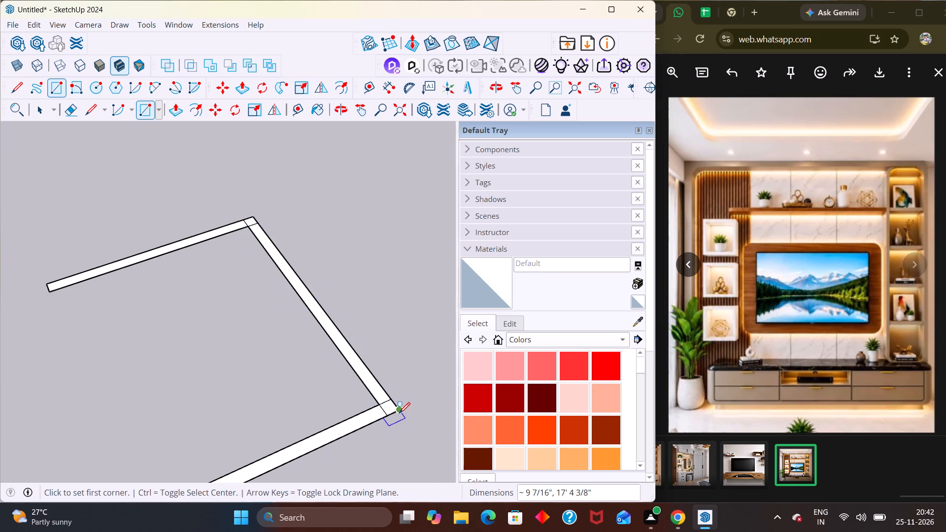
pyautogui.rightClick(404, 367)
pyautogui.click(398, 365)
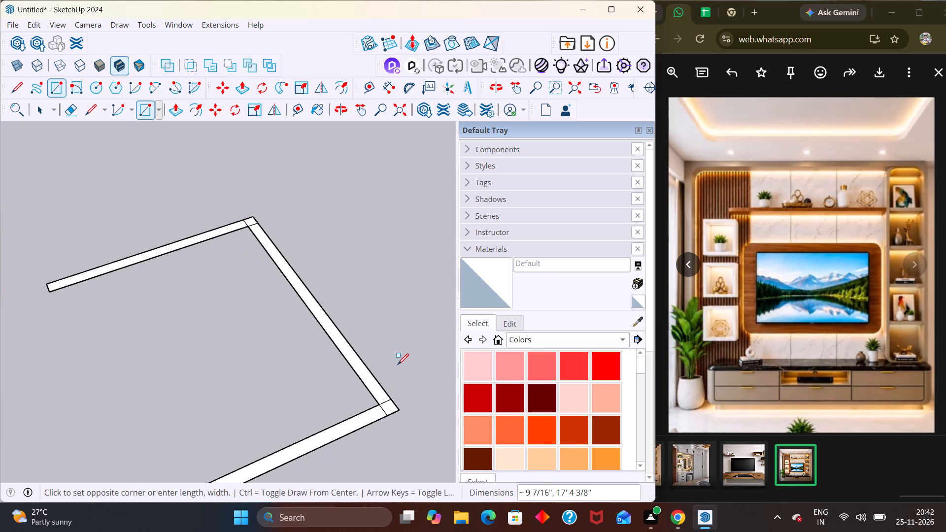
# Erase the overlapping edges inside both corners where the connecting wall meets the two strips, merging them into one U-shaped outline.
pyautogui.press('e')
pyautogui.scroll(4, 390, 399)
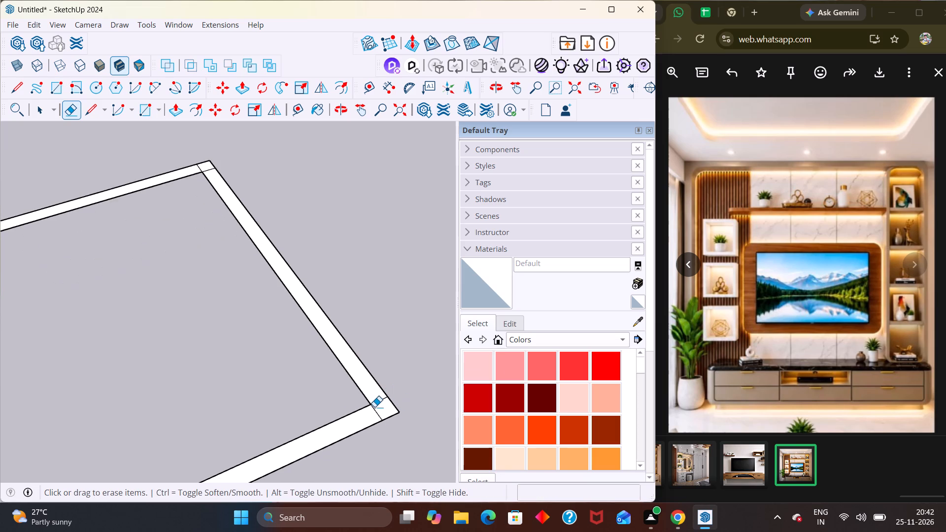
pyautogui.scroll(2, 374, 407)
pyautogui.click(375, 409)
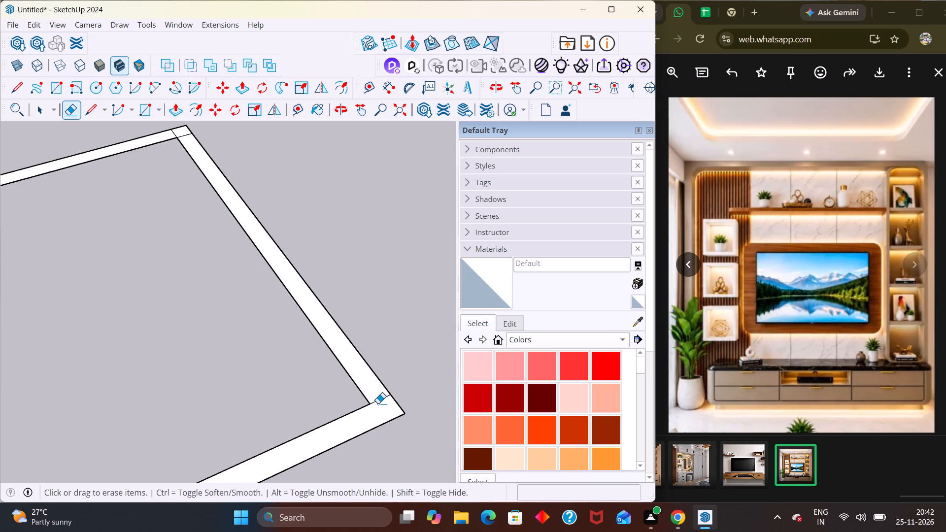
pyautogui.click(378, 400)
pyautogui.click(184, 134)
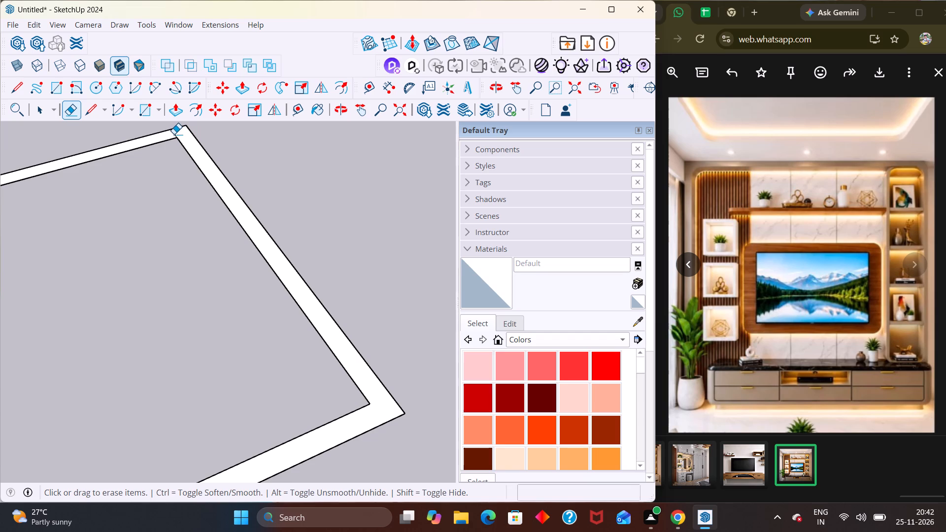
pyautogui.click(174, 134)
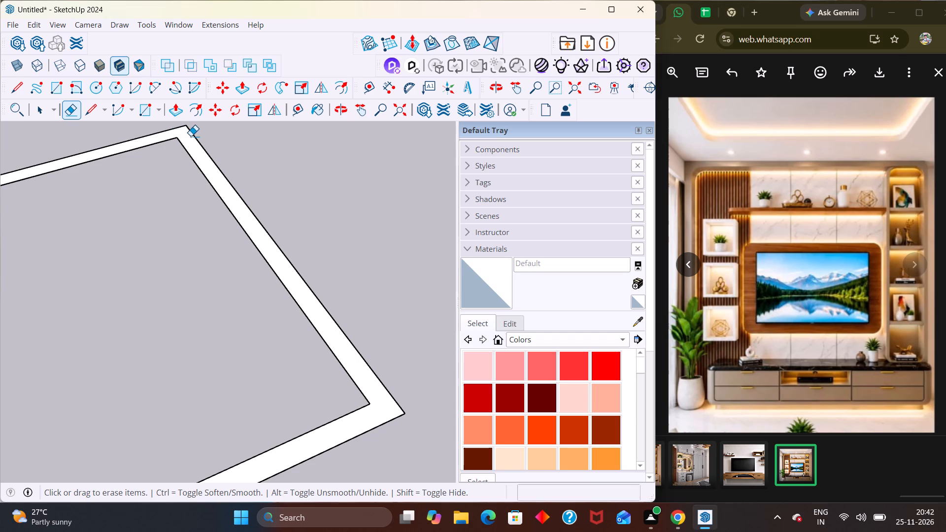
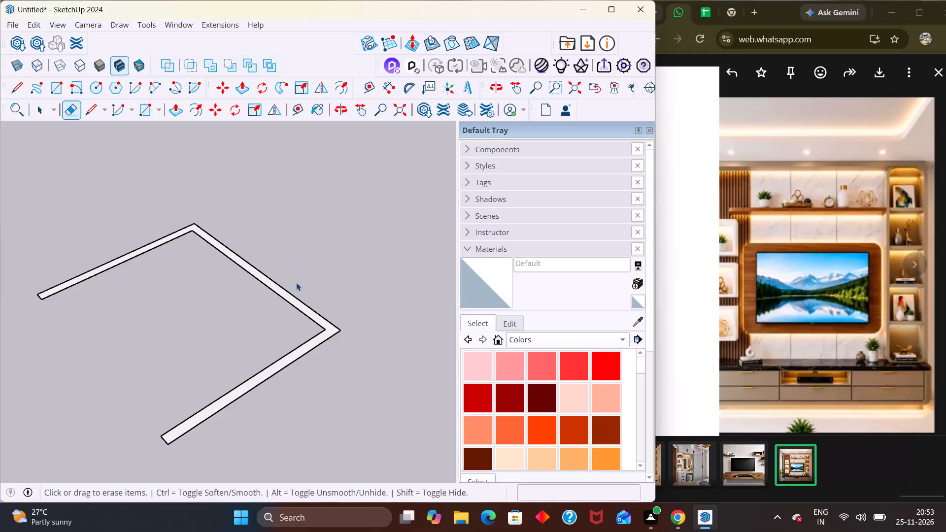
# Make the whole U-shaped wall outline, with its face and edges, into a group.
pyautogui.click(295, 296)
pyautogui.doubleClick(294, 298)
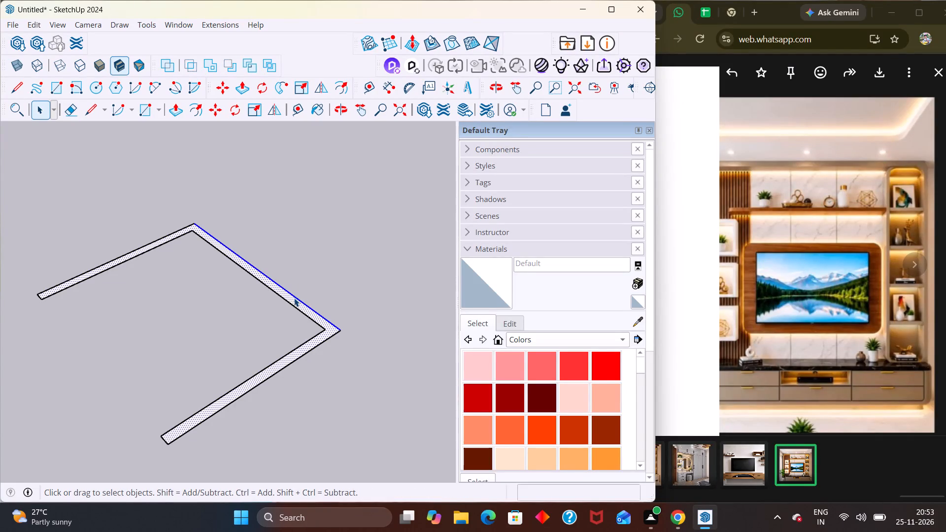
pyautogui.doubleClick(294, 301)
pyautogui.rightClick(294, 301)
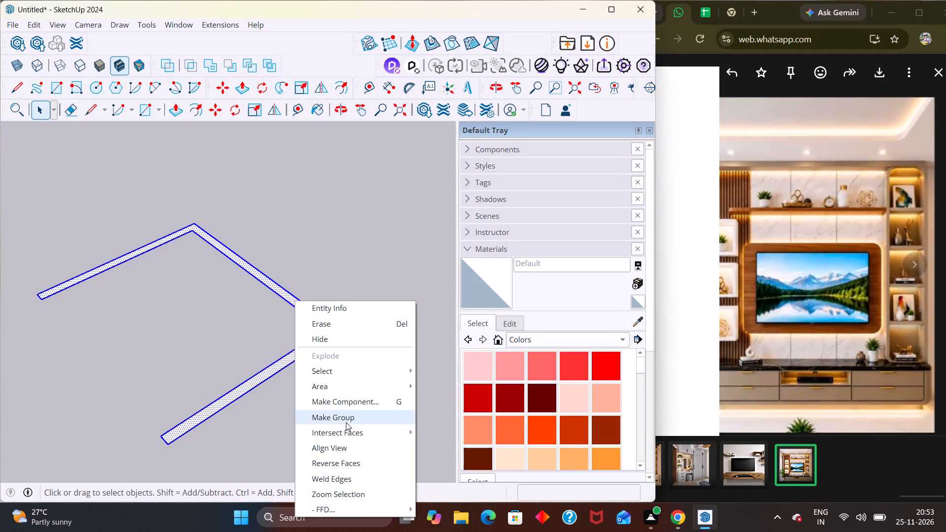
pyautogui.click(342, 422)
# Inside the U-shaped outline's group, Push/Pull the face up 10' to form the walls, and leave the group.
pyautogui.press('p')
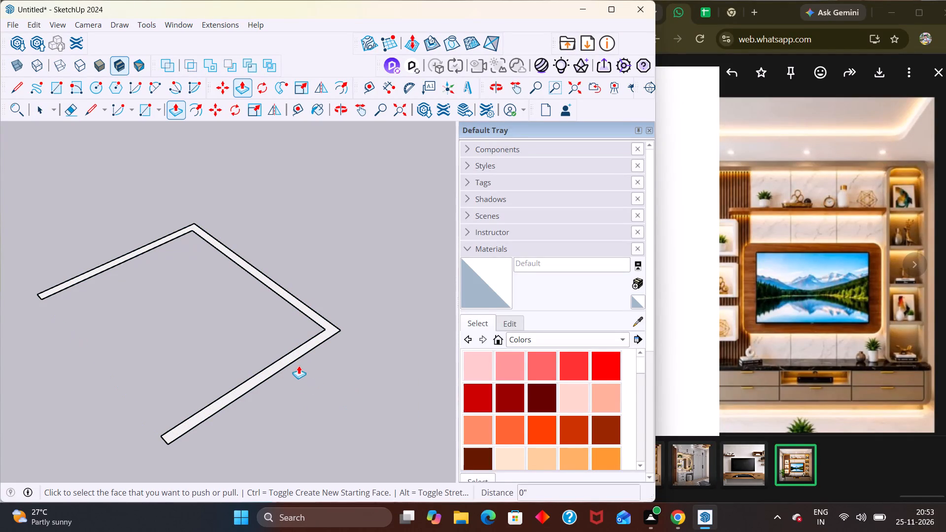
pyautogui.click(282, 355)
pyautogui.press('Escape')
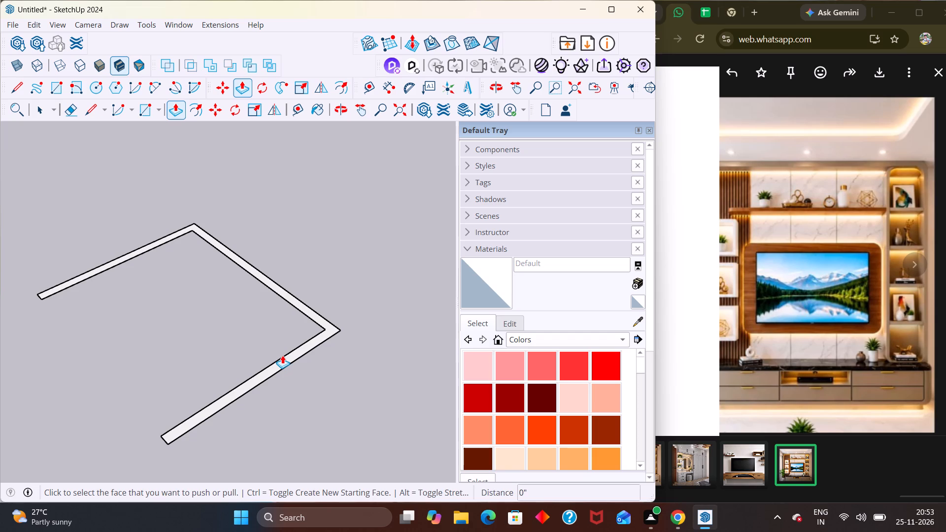
pyautogui.press('space')
pyautogui.doubleClick(288, 361)
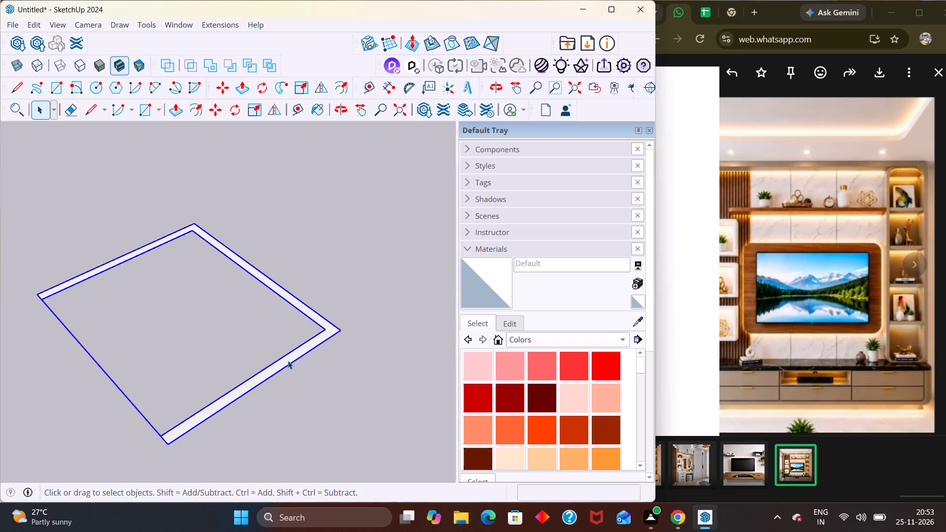
pyautogui.press('p')
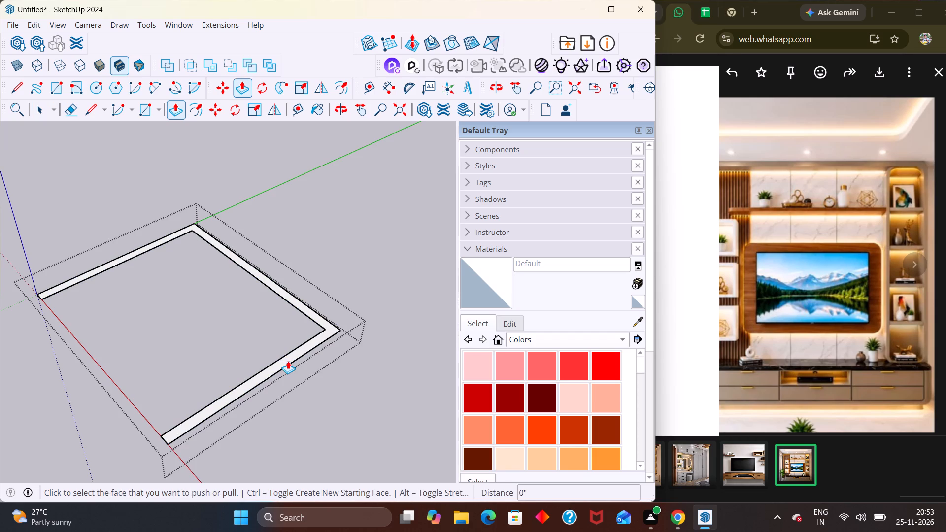
pyautogui.click(283, 359)
pyautogui.write("10'")
pyautogui.press('Return')
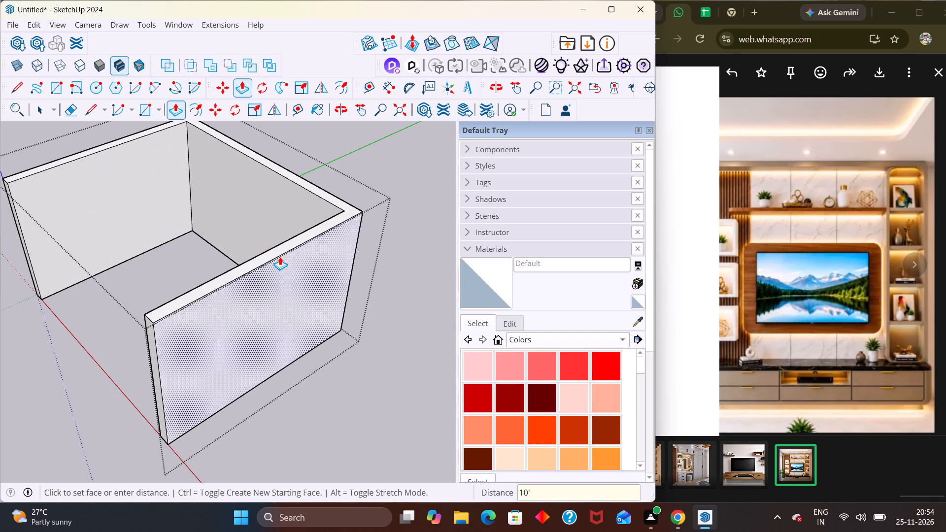
pyautogui.press('space')
pyautogui.scroll(-4, 332, 292)
pyautogui.click(354, 322)
pyautogui.click(367, 375)
# In a new group, draw a rectangle about 17' 4 3/8" by 15' across the wall tops between opposite outer corners.
pyautogui.moveTo(362, 353); pyautogui.dragTo(382, 274, button='middle')
pyautogui.moveTo(322, 309); pyautogui.dragTo(401, 314, button='middle')
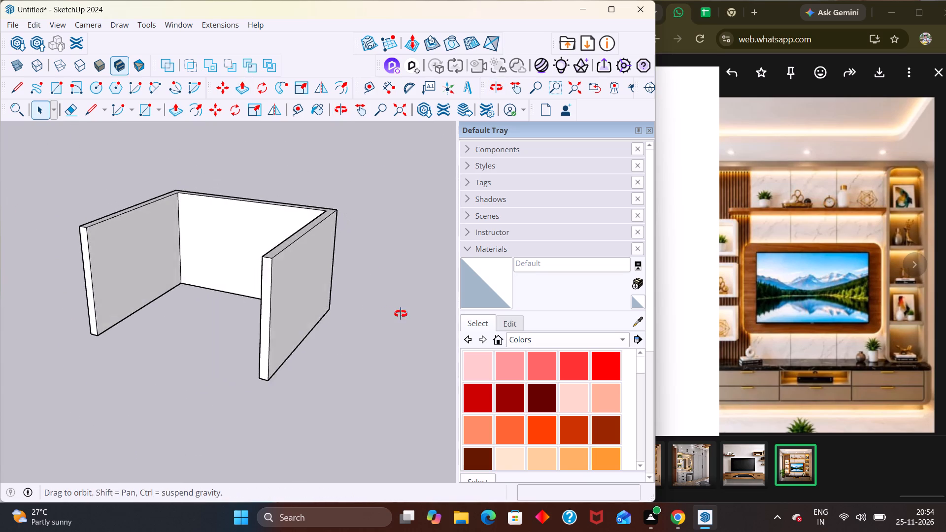
pyautogui.moveTo(401, 314); pyautogui.dragTo(405, 303, button='middle')
pyautogui.scroll(1, 351, 287)
pyautogui.scroll(-4, 371, 314)
pyautogui.moveTo(379, 320); pyautogui.dragTo(415, 318, button='middle')
pyautogui.rightClick(404, 315)
pyautogui.click(426, 356)
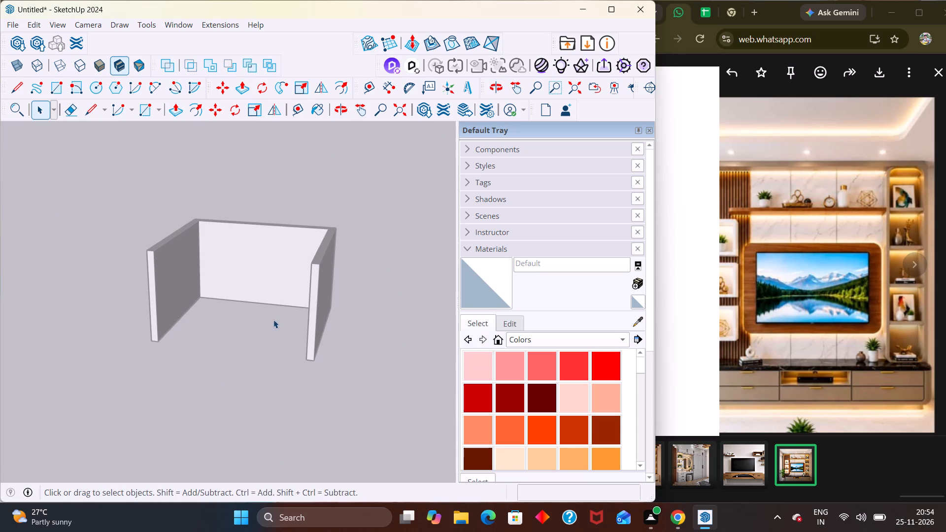
pyautogui.press('r')
pyautogui.moveTo(270, 312); pyautogui.dragTo(316, 366, button='middle')
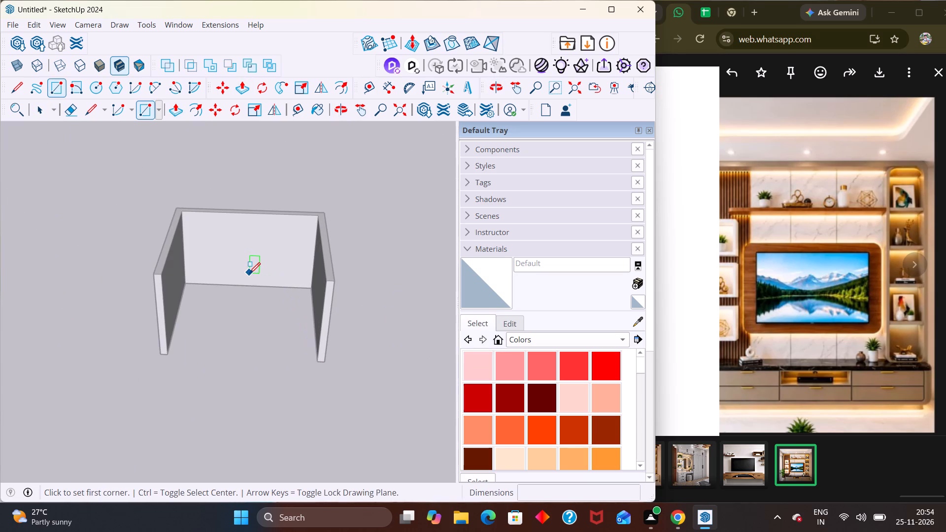
pyautogui.moveTo(249, 276); pyautogui.dragTo(246, 299, button='middle')
pyautogui.scroll(3, 188, 222)
pyautogui.click(175, 199)
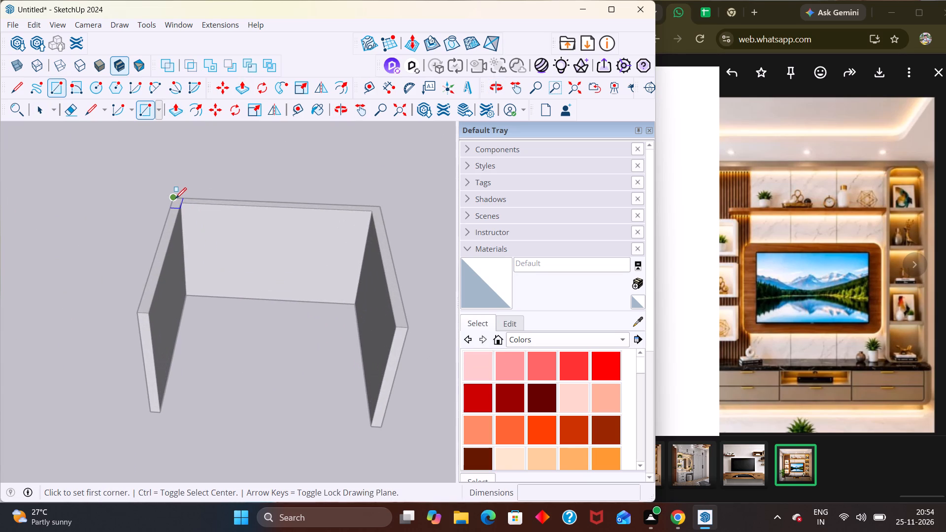
pyautogui.click(410, 327)
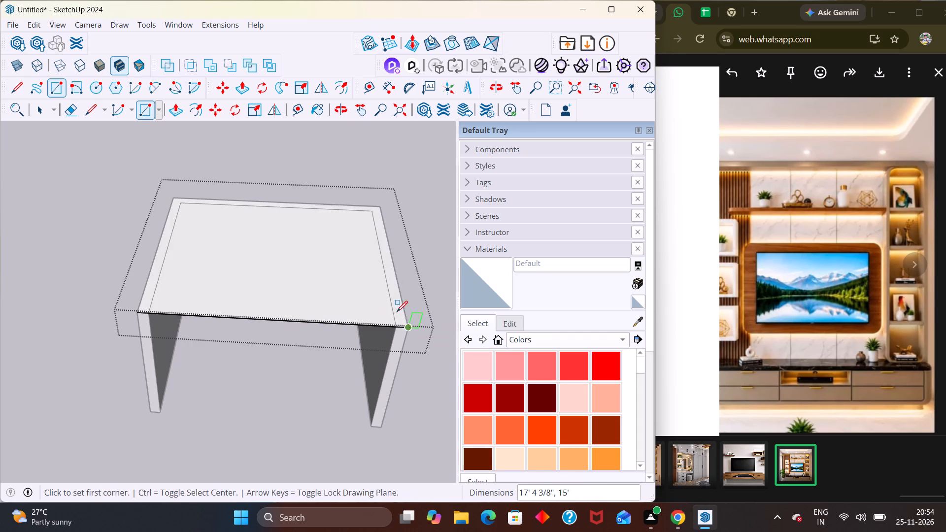
# Push/Pull the rectangle on top of the walls up 6" to form a slab.
pyautogui.press('p')
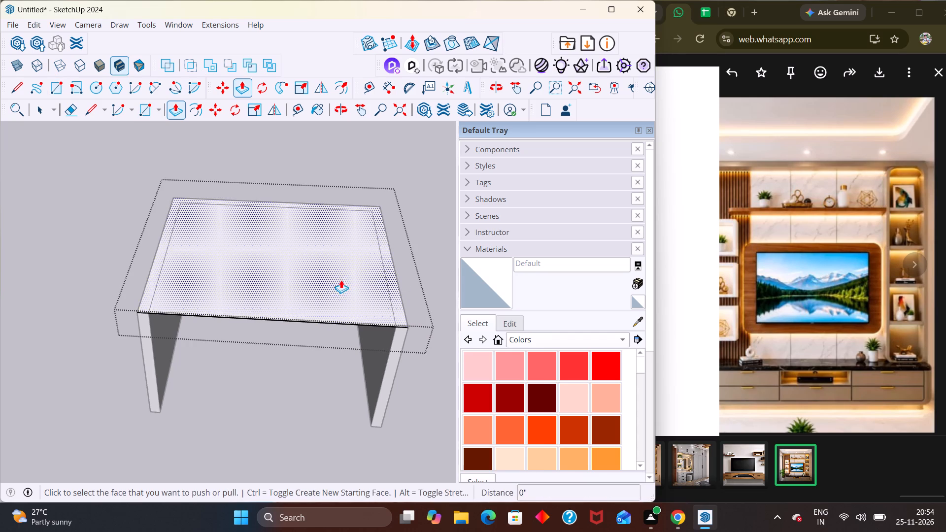
pyautogui.click(336, 284)
pyautogui.write('6"\'')
pyautogui.press('Return')
pyautogui.hotkey('ctrl', 'z')
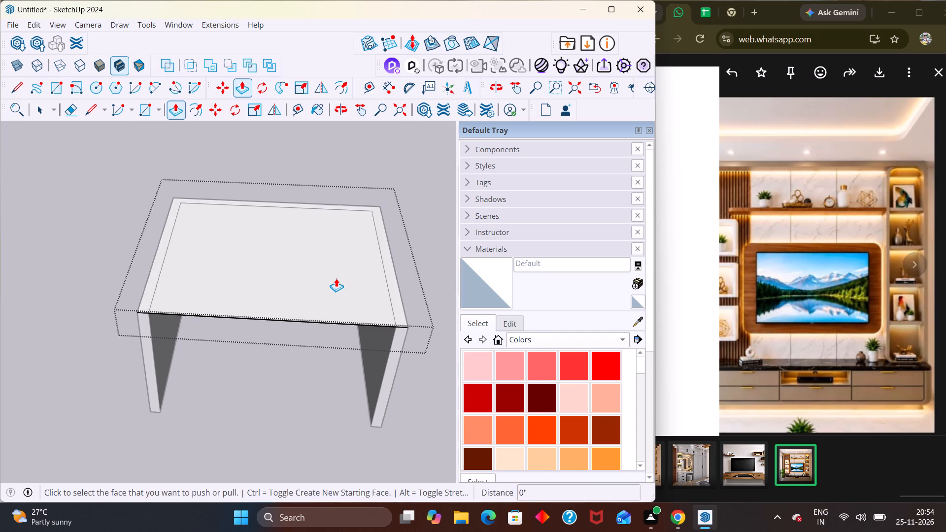
pyautogui.write('6"')
pyautogui.press('Return')
pyautogui.click(310, 283)
pyautogui.write('6"')
pyautogui.press('Return')
pyautogui.press('space')
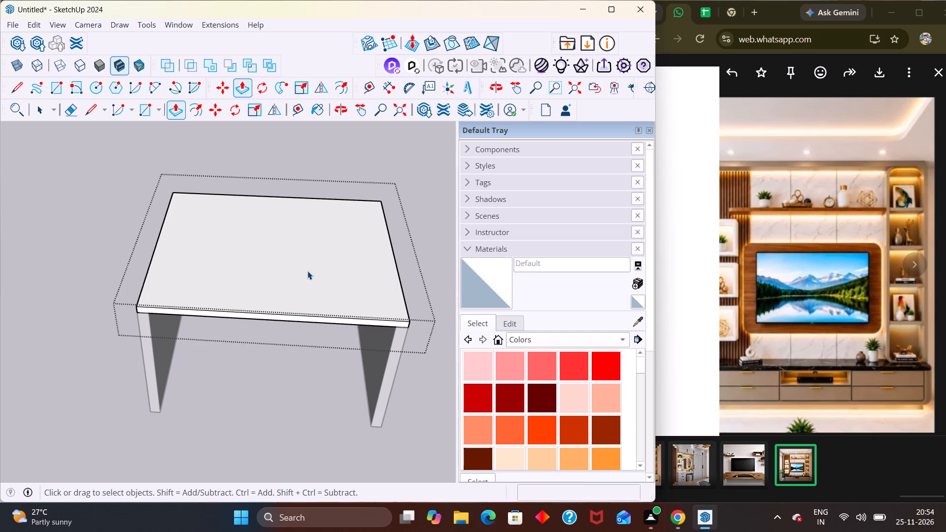
# Move the entire slab down so its upper front corner meets the wall's bottom outer corner as a floor, and leave the group.
pyautogui.tripleClick(303, 281)
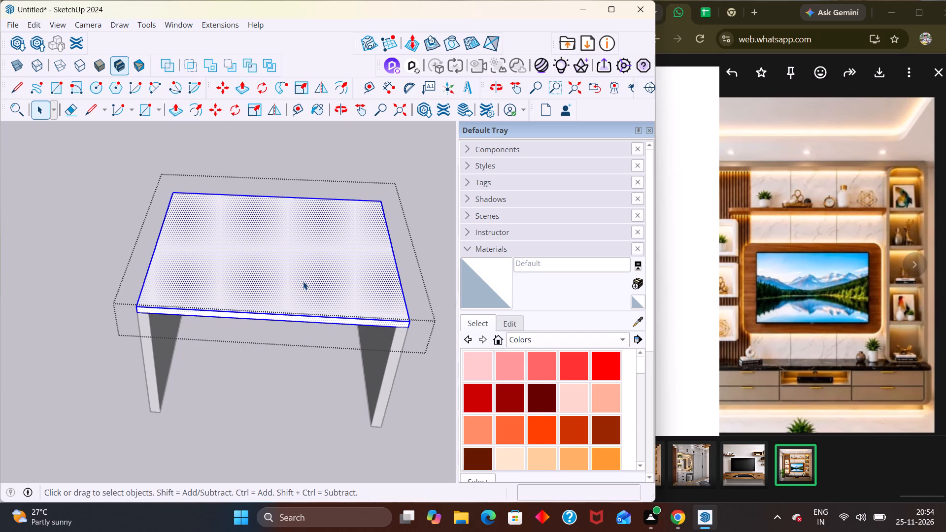
pyautogui.press('m')
pyautogui.click(409, 323)
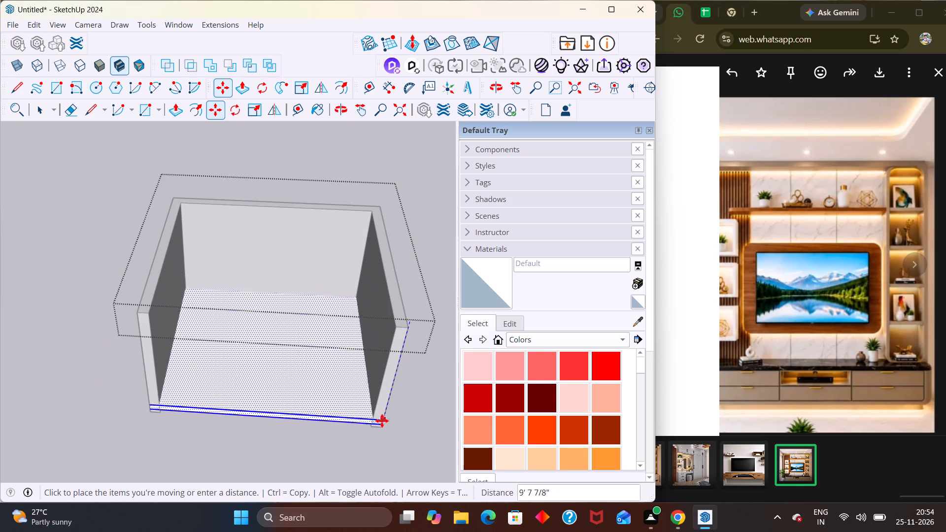
pyautogui.click(384, 425)
pyautogui.moveTo(357, 357); pyautogui.dragTo(353, 307, button='middle')
pyautogui.press('space')
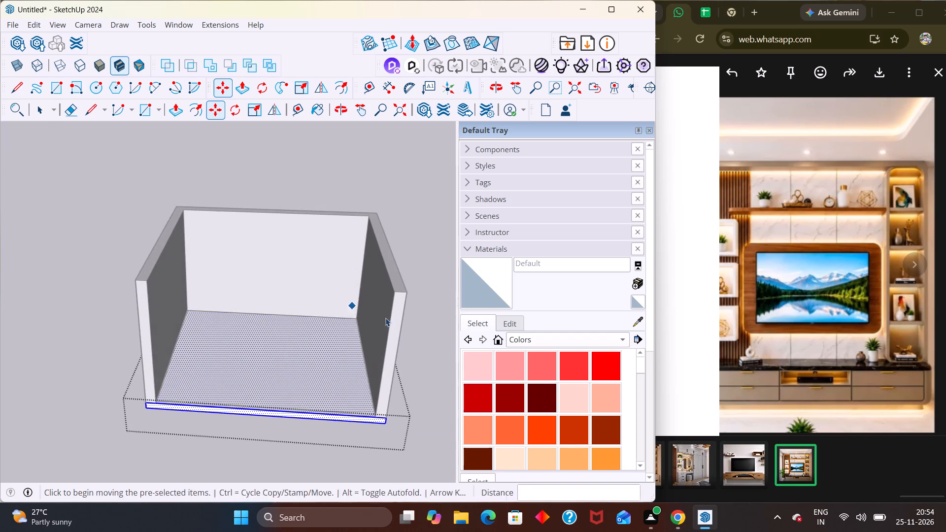
pyautogui.click(400, 307)
# Examine the room shell of three walls and floor slab from several angles and distances.
pyautogui.moveTo(340, 364); pyautogui.dragTo(336, 259, button='middle')
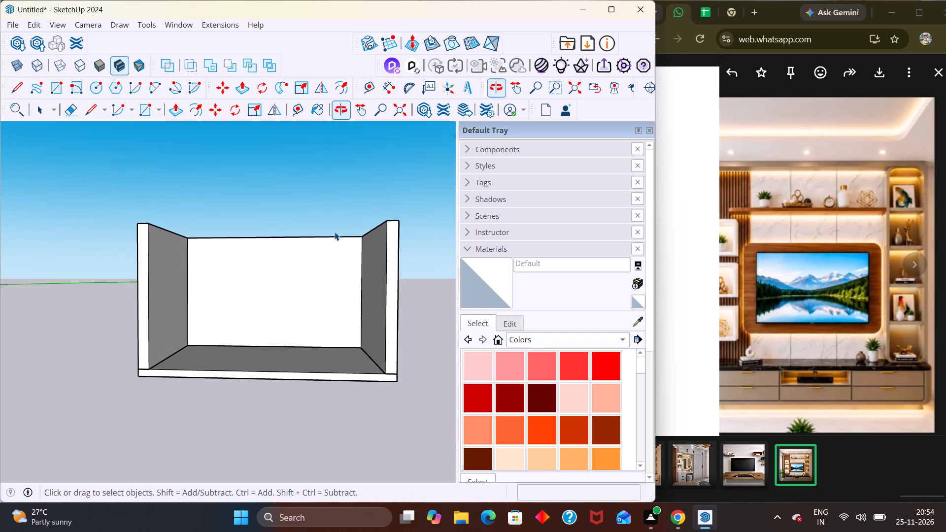
pyautogui.moveTo(344, 256); pyautogui.dragTo(354, 279, button='middle')
pyautogui.scroll(-1, 357, 285)
pyautogui.moveTo(351, 295); pyautogui.dragTo(299, 320, button='middle')
pyautogui.moveTo(292, 308); pyautogui.dragTo(318, 278, button='middle')
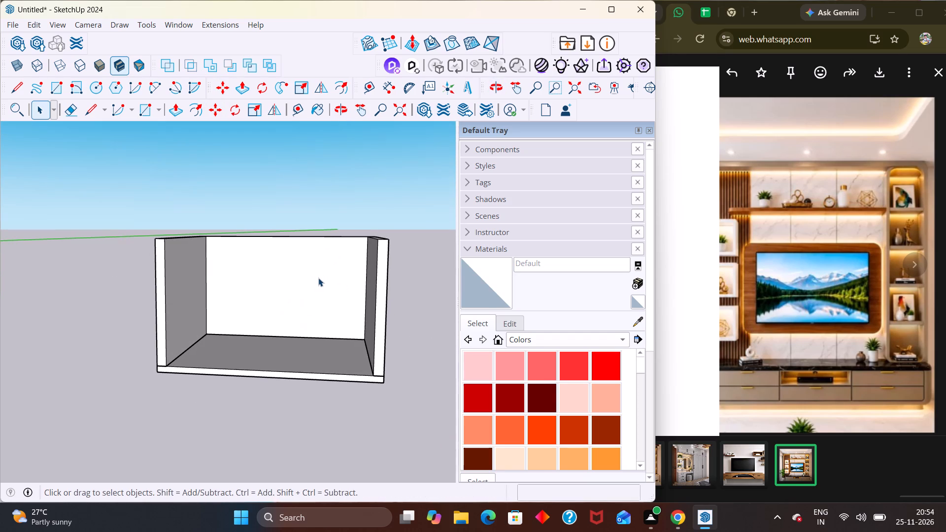
pyautogui.scroll(-4, 333, 274)
pyautogui.scroll(1, 343, 276)
pyautogui.scroll(-2, 343, 276)
pyautogui.moveTo(343, 276); pyautogui.dragTo(361, 286, button='middle')
pyautogui.scroll(-1, 325, 278)
pyautogui.moveTo(325, 278); pyautogui.dragTo(331, 292, button='middle')
pyautogui.scroll(-1, 293, 291)
pyautogui.moveTo(293, 291); pyautogui.dragTo(292, 293, button='middle')
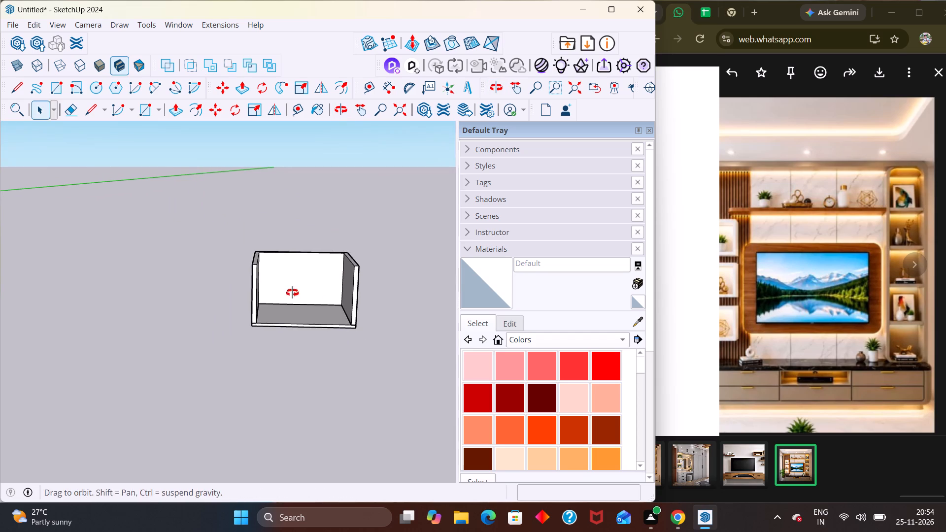
pyautogui.moveTo(292, 293); pyautogui.dragTo(290, 300, button='middle')
pyautogui.moveTo(274, 301); pyautogui.dragTo(272, 254, button='middle')
pyautogui.scroll(3, 272, 254)
pyautogui.moveTo(277, 265); pyautogui.dragTo(274, 280, button='middle')
pyautogui.scroll(3, 275, 280)
pyautogui.moveTo(286, 281); pyautogui.dragTo(276, 299, button='middle')
pyautogui.scroll(-3, 291, 287)
pyautogui.moveTo(321, 277); pyautogui.dragTo(302, 299, button='middle')
pyautogui.moveTo(319, 261); pyautogui.dragTo(302, 235, button='middle')
pyautogui.scroll(1, 303, 239)
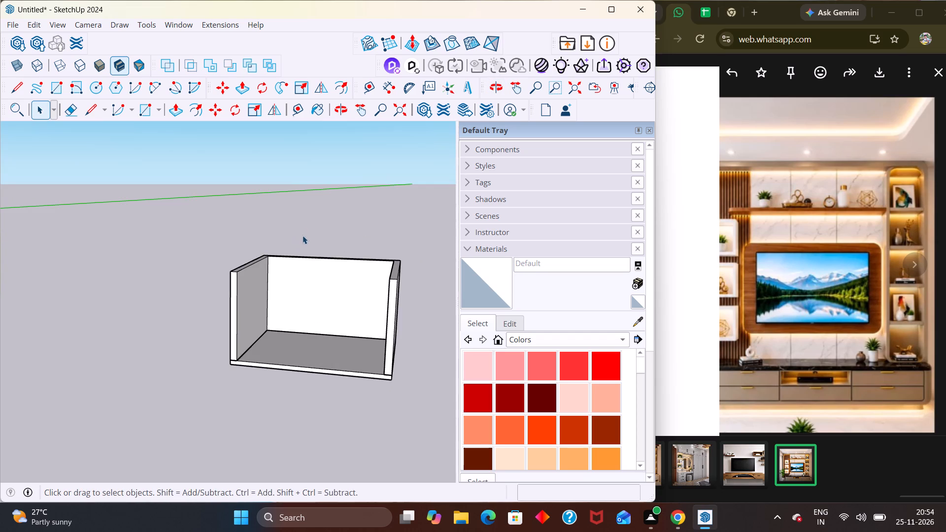
pyautogui.moveTo(321, 278); pyautogui.dragTo(323, 234, button='middle')
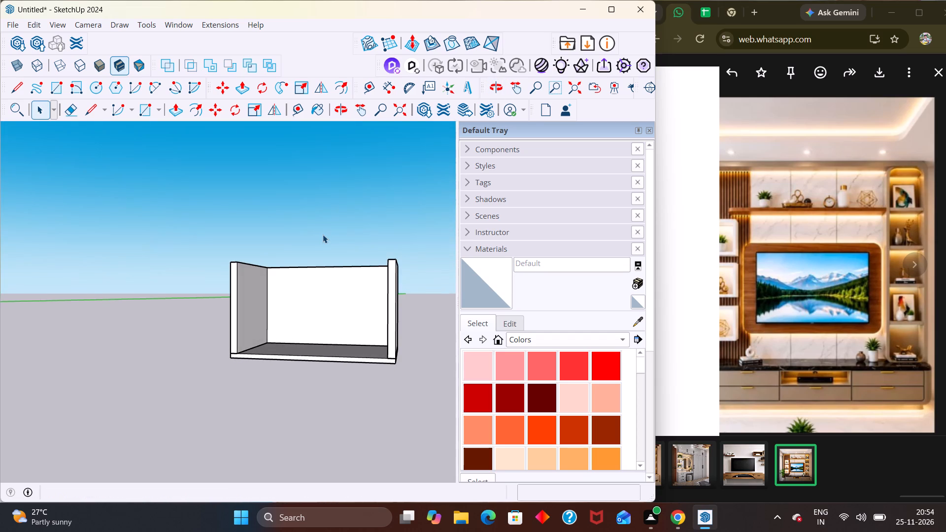
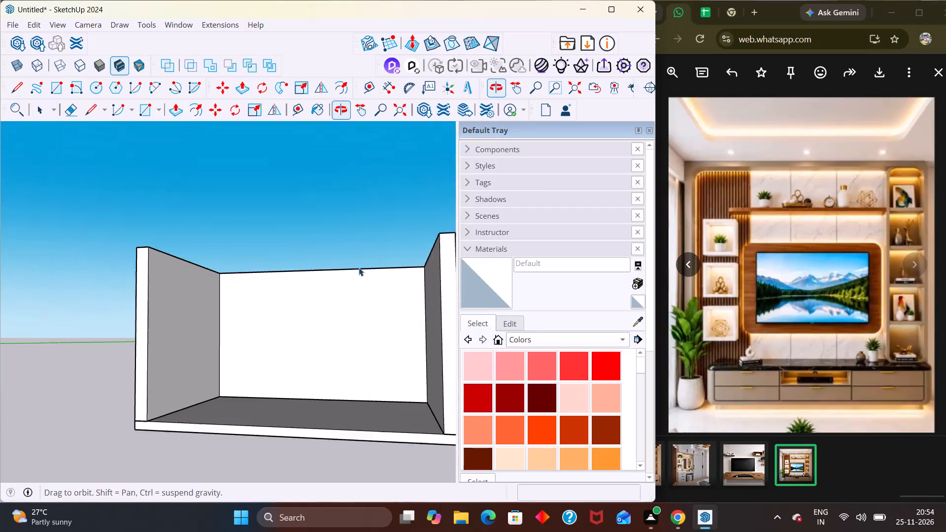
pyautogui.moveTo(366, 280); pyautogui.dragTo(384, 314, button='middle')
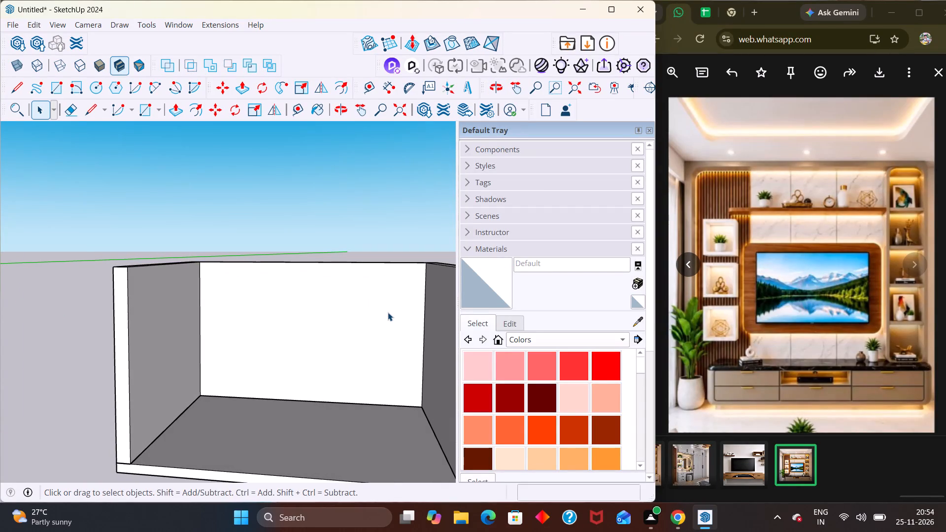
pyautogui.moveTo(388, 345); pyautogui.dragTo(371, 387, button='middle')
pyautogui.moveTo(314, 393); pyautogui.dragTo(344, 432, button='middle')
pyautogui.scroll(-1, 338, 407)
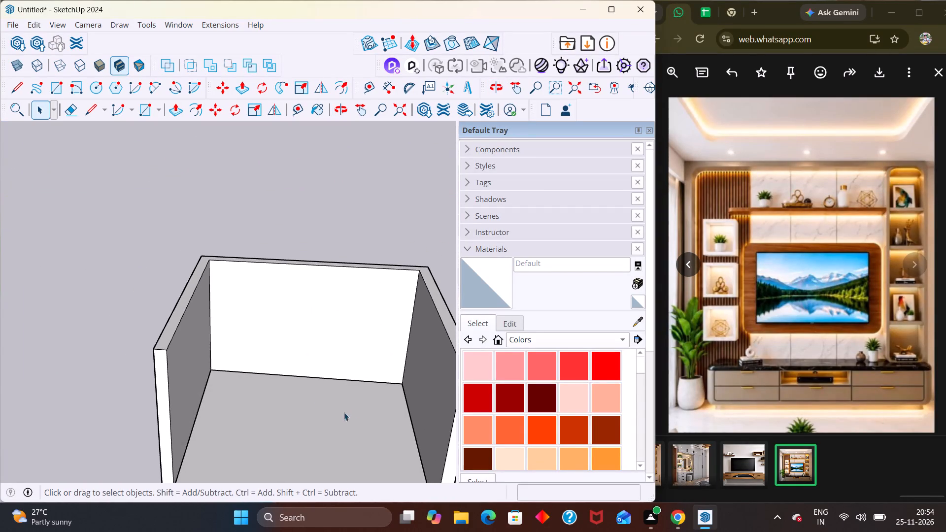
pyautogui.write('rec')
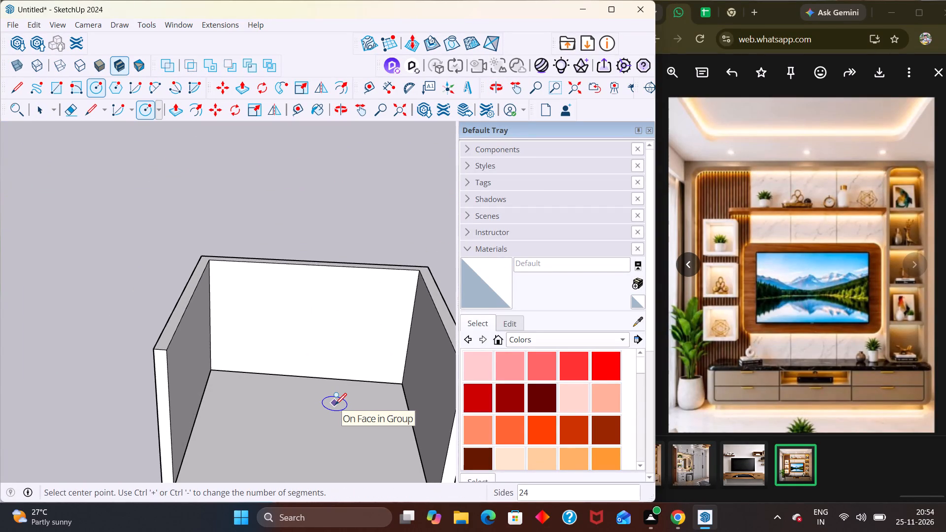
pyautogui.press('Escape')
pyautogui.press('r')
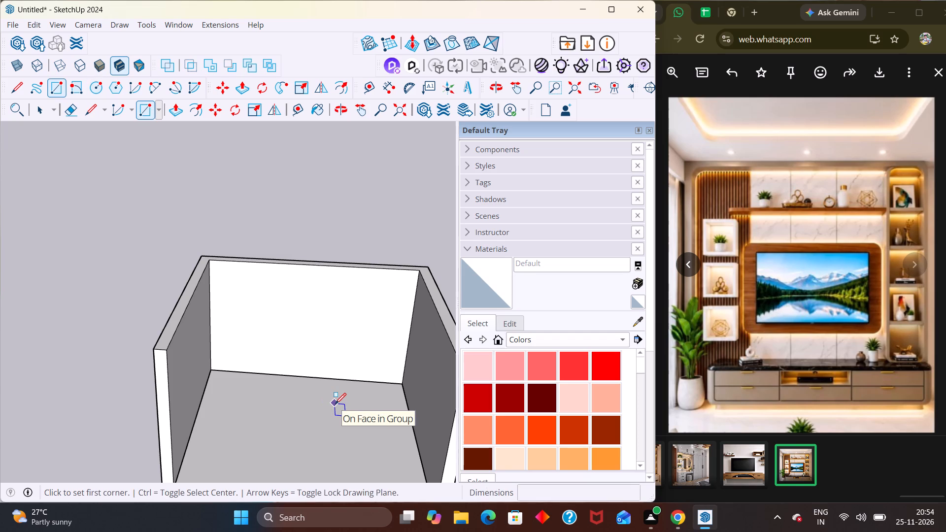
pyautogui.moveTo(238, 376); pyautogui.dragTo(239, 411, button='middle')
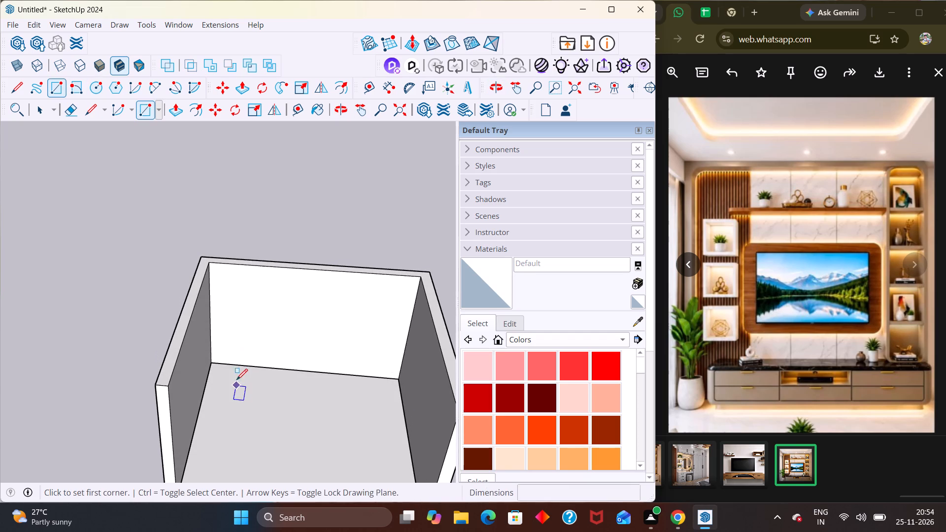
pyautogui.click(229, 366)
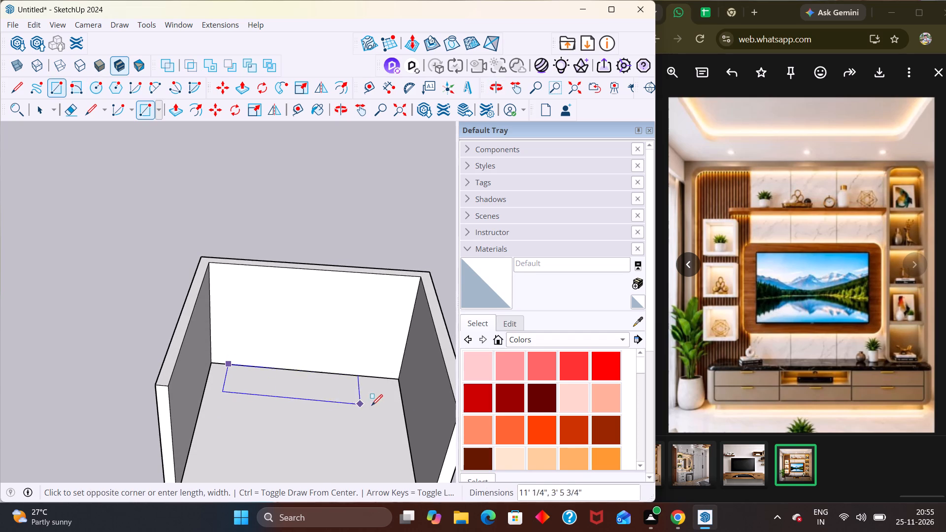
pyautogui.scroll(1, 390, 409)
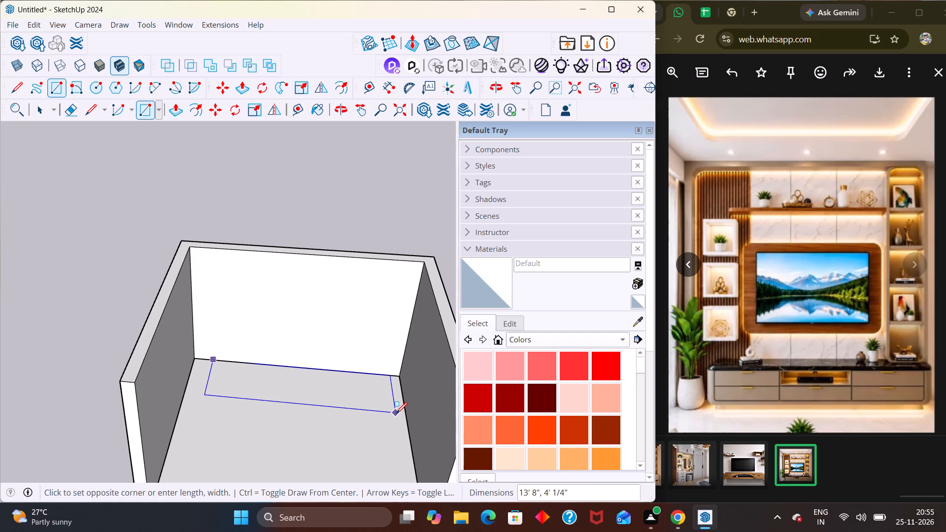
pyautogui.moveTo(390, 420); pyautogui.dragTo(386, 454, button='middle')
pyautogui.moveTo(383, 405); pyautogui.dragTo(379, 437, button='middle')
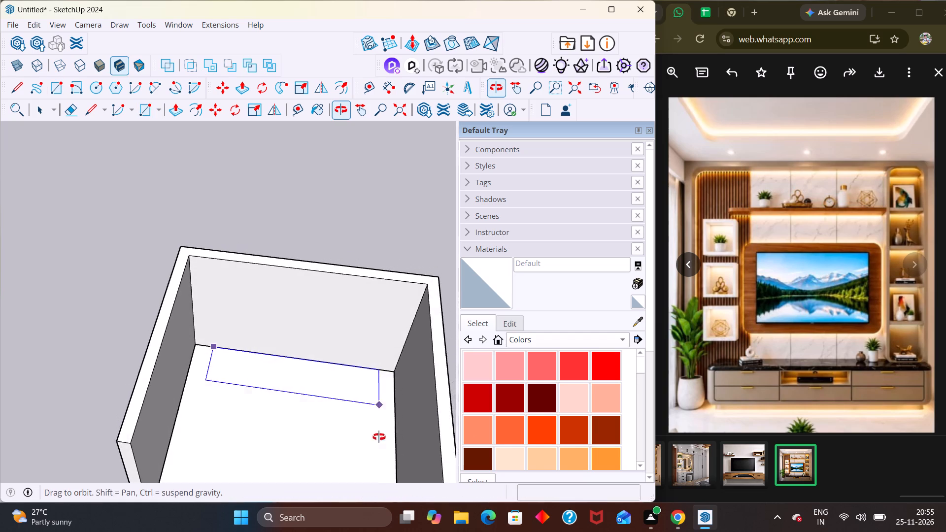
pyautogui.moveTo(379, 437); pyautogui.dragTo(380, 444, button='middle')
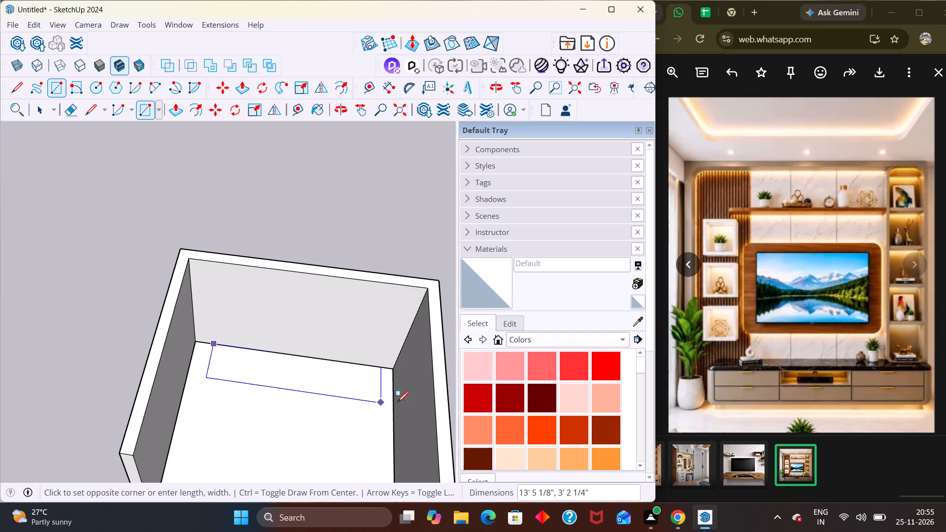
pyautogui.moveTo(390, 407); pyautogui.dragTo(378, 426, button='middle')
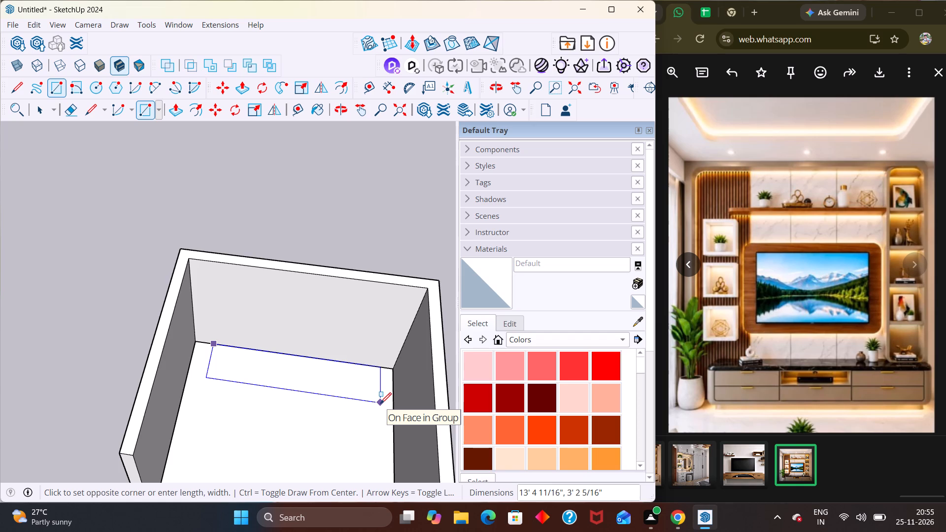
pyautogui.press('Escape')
# Draw a floor rectangle about 13' by 3' along the back wall, ending at the right side wall.
pyautogui.press('r')
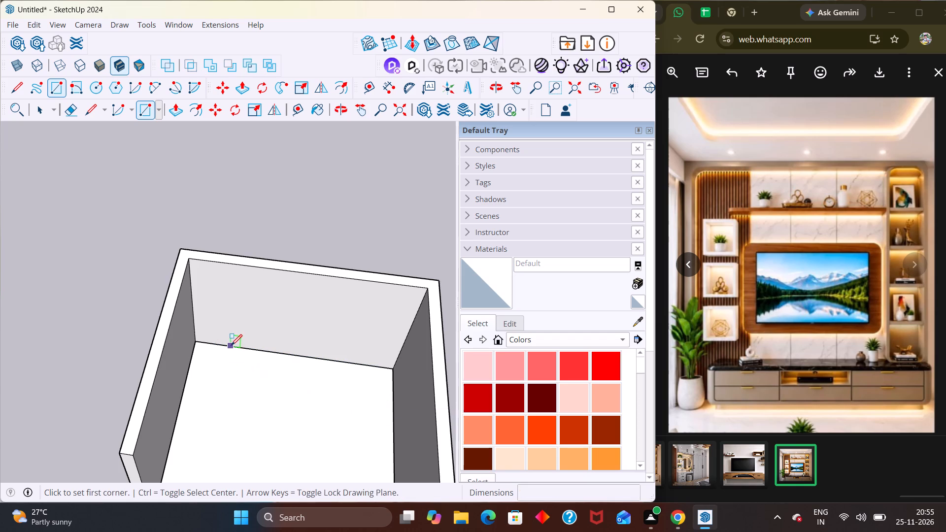
pyautogui.click(231, 345)
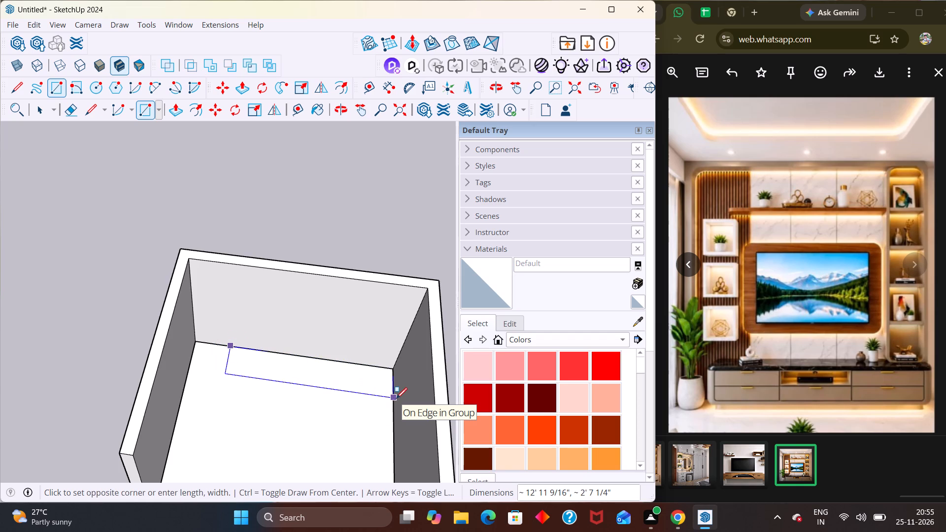
pyautogui.moveTo(394, 399); pyautogui.dragTo(400, 423, button='middle')
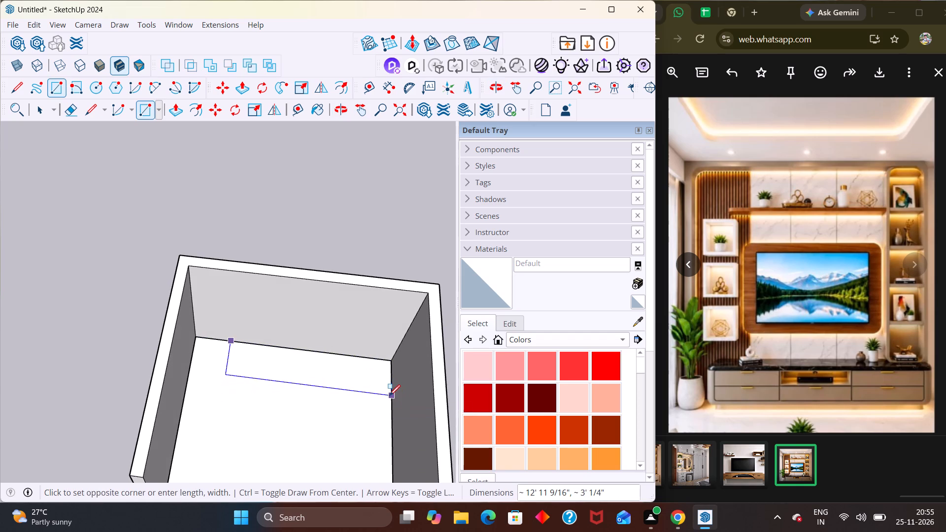
pyautogui.click(389, 396)
# Select the new floor rectangle with its edges and make it a group.
pyautogui.press('space')
pyautogui.click(292, 380)
pyautogui.doubleClick(291, 379)
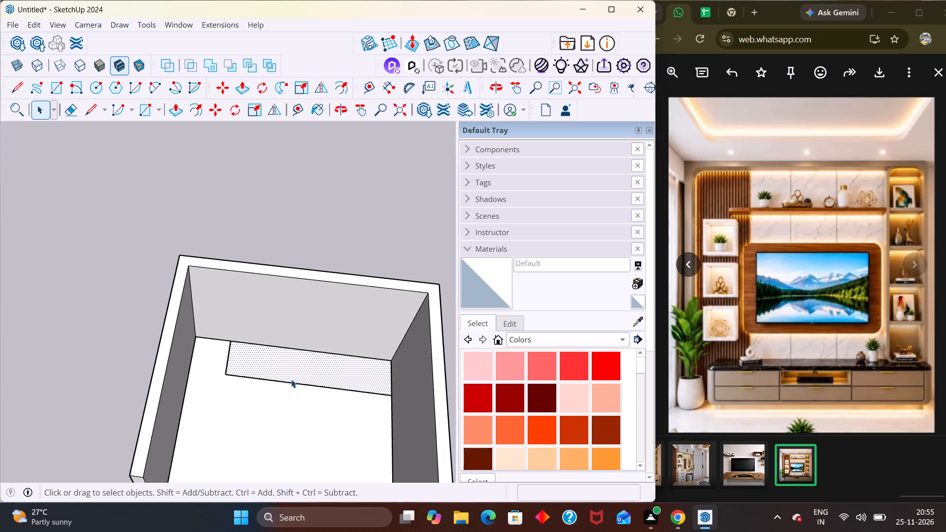
pyautogui.rightClick(291, 379)
pyautogui.click(342, 286)
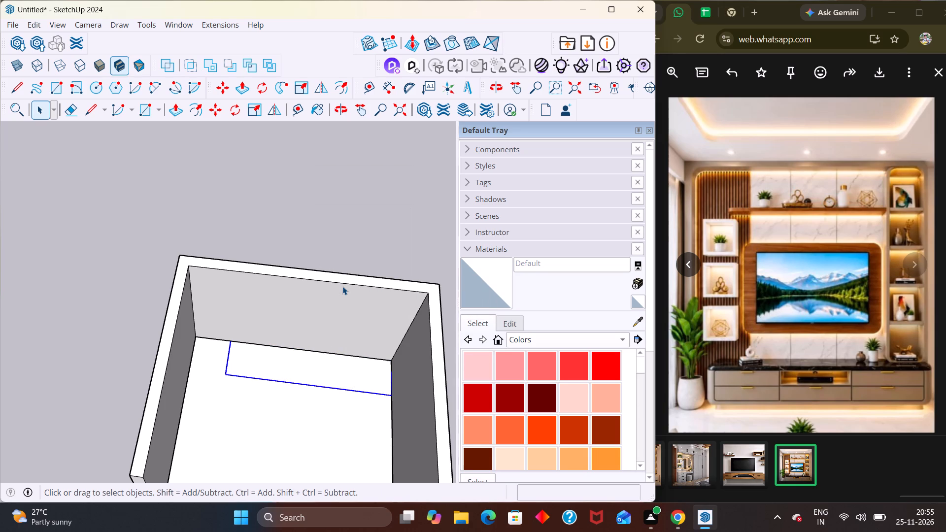
# Inside the rectangle's group, Push/Pull its face up about 2 9/16" to form a thin base.
pyautogui.press('p')
pyautogui.click(320, 365)
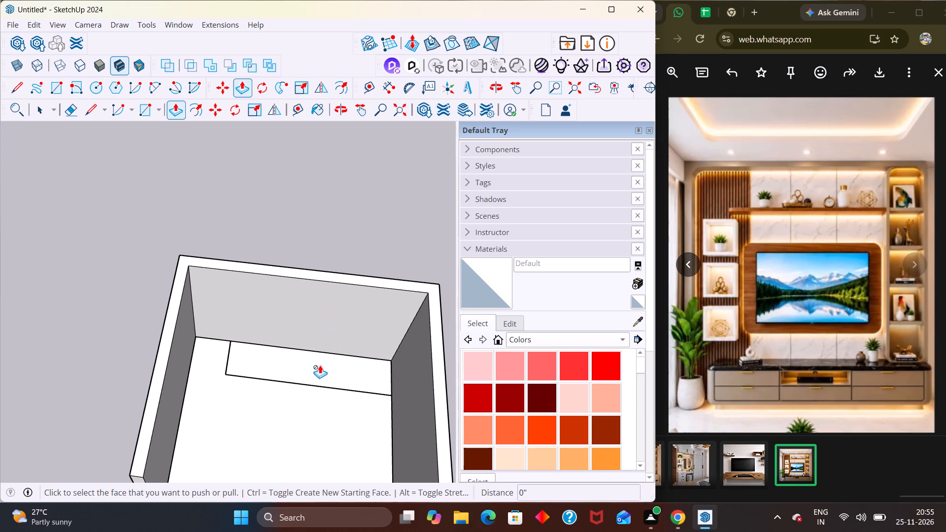
pyautogui.press('space')
pyautogui.doubleClick(321, 366)
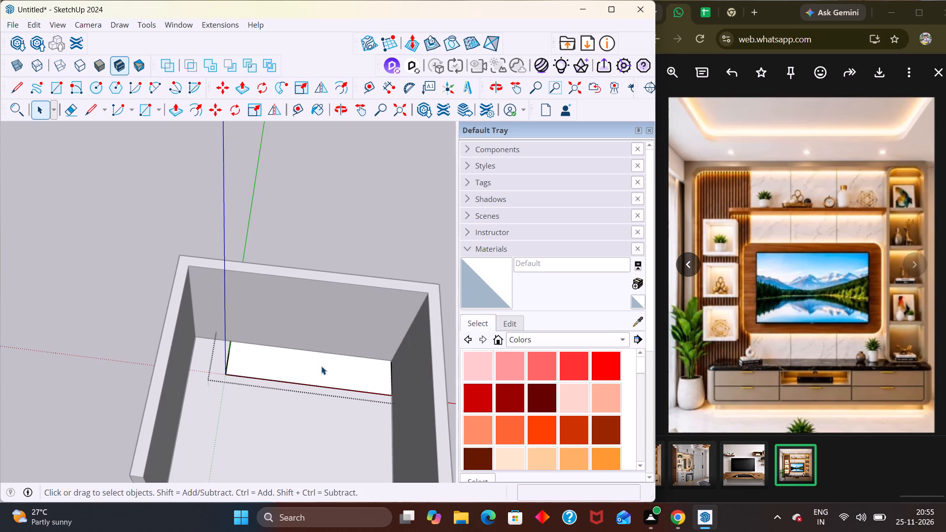
pyautogui.rightClick(321, 366)
pyautogui.click(294, 378)
pyautogui.press('p')
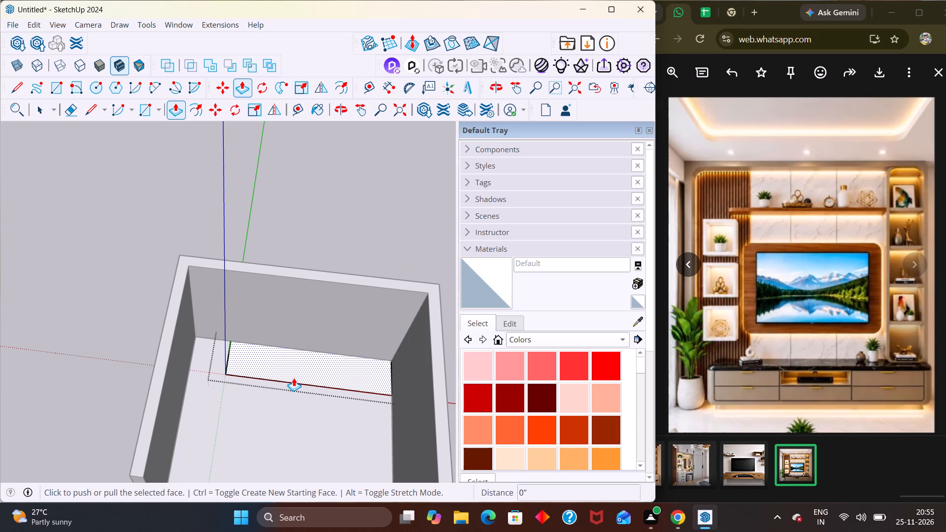
pyautogui.click(298, 370)
pyautogui.moveTo(298, 378); pyautogui.dragTo(309, 285, button='middle')
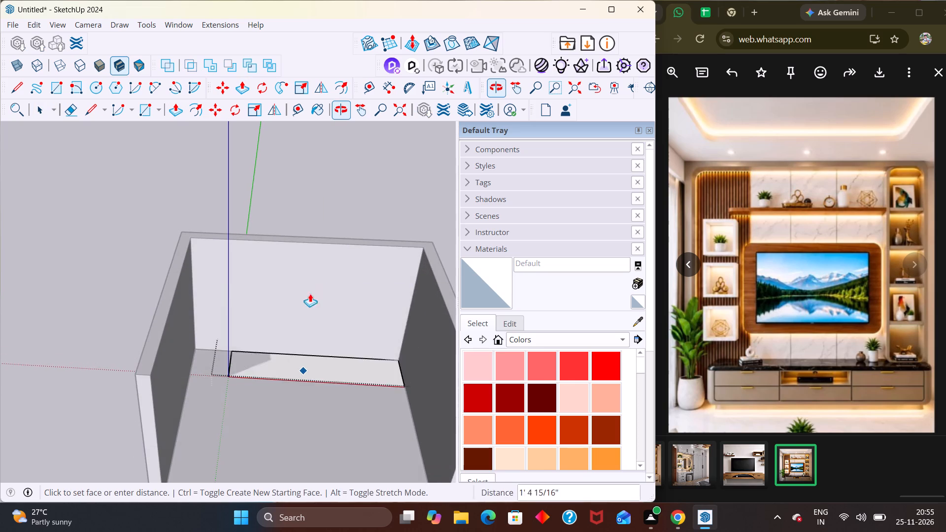
pyautogui.moveTo(312, 354); pyautogui.dragTo(314, 312, button='middle')
pyautogui.scroll(2, 314, 338)
pyautogui.moveTo(314, 339); pyautogui.dragTo(318, 303, button='middle')
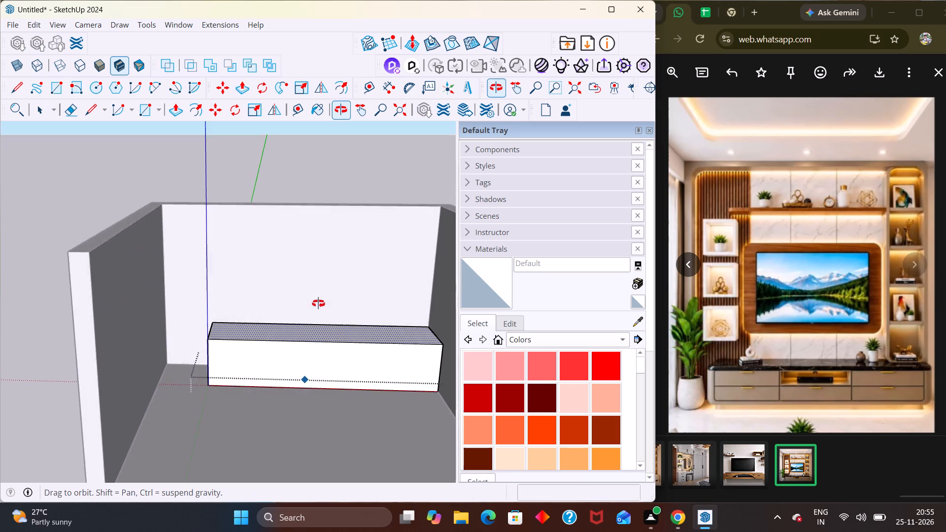
pyautogui.moveTo(318, 303); pyautogui.dragTo(318, 295, button='middle')
pyautogui.moveTo(314, 354); pyautogui.dragTo(322, 301, button='middle')
pyautogui.scroll(2, 320, 343)
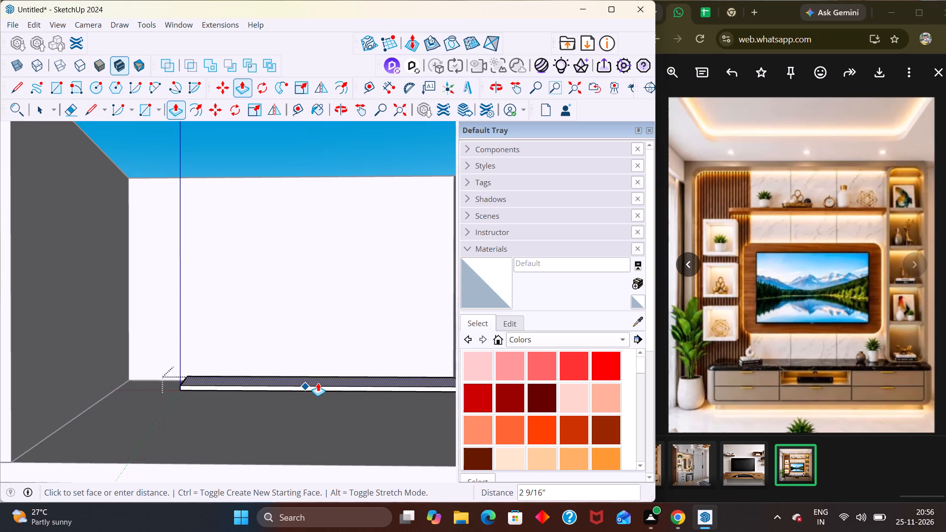
pyautogui.click(318, 383)
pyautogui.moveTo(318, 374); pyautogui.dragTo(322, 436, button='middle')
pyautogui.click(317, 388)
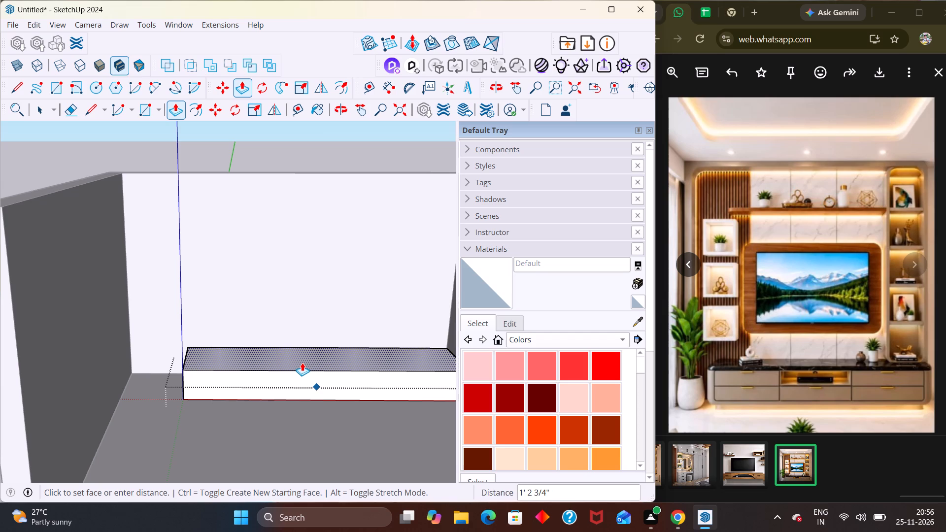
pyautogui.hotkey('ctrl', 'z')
# Push/Pull the base's top face up about 1' 5 13/16" as a new starting face for the cabinet body, and leave the group.
pyautogui.moveTo(266, 451); pyautogui.dragTo(268, 404, button='middle')
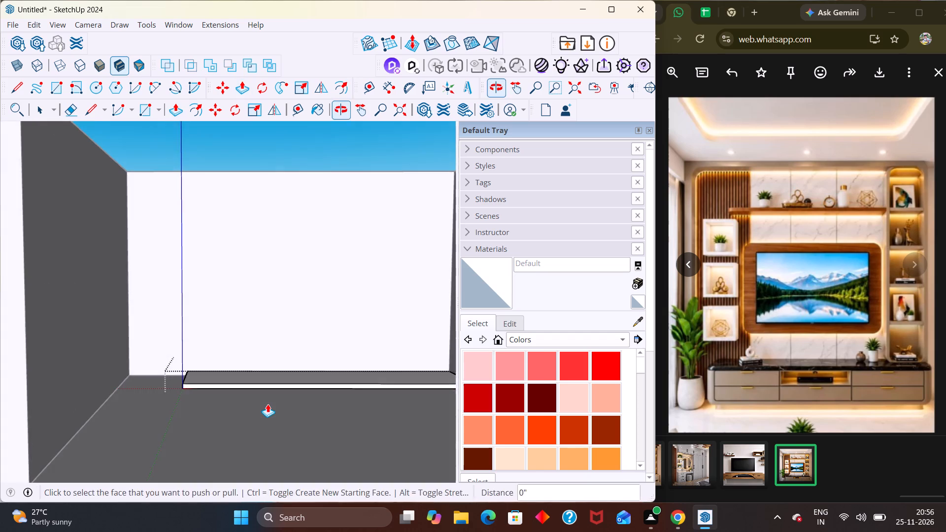
pyautogui.press('space')
pyautogui.moveTo(273, 406); pyautogui.dragTo(272, 433, button='middle')
pyautogui.press('p')
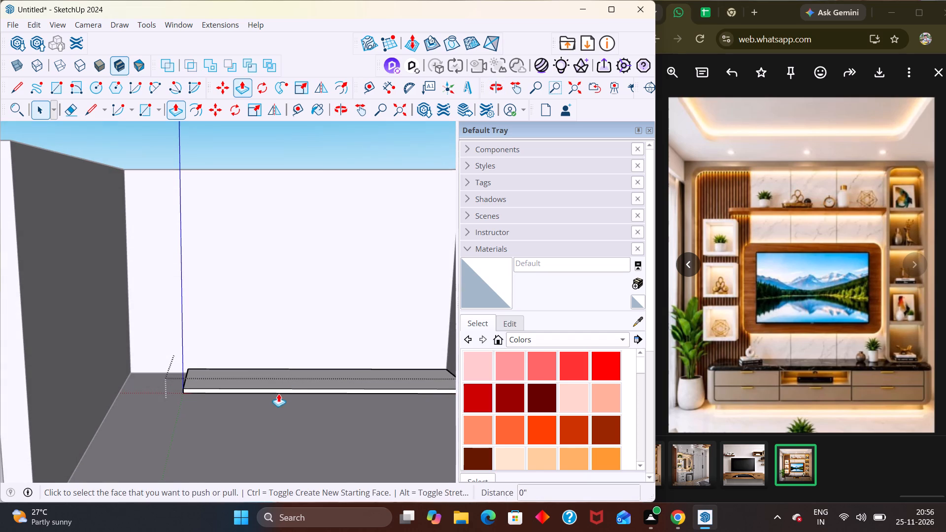
pyautogui.click(283, 383)
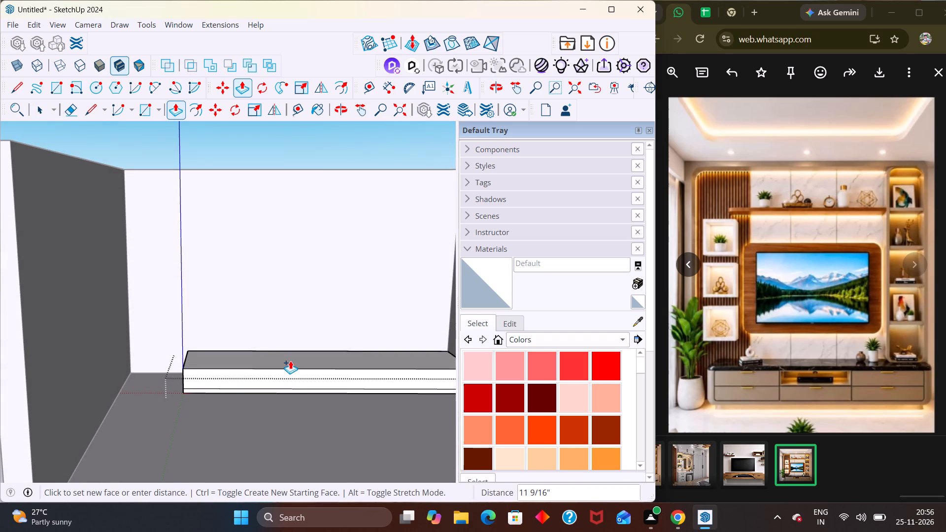
pyautogui.moveTo(290, 364); pyautogui.dragTo(291, 307, button='middle')
pyautogui.scroll(-2, 292, 307)
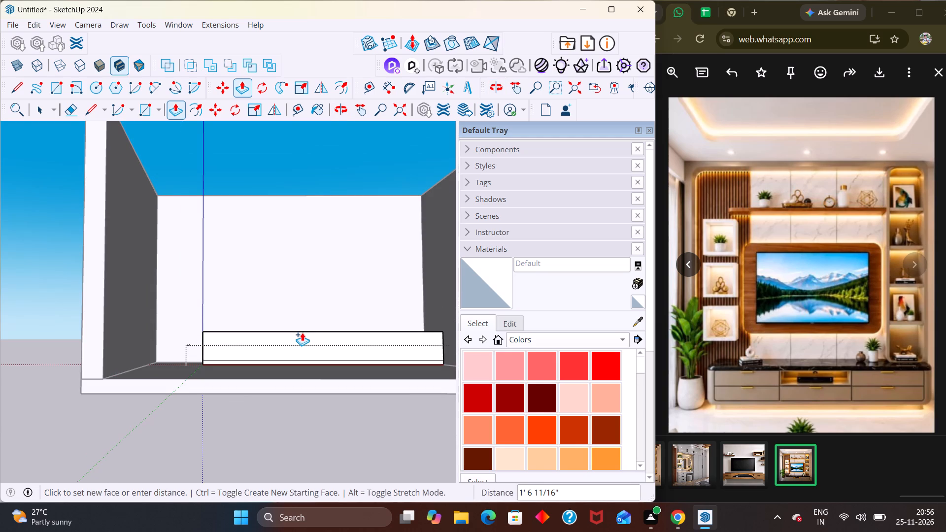
pyautogui.moveTo(303, 335); pyautogui.dragTo(304, 345, button='middle')
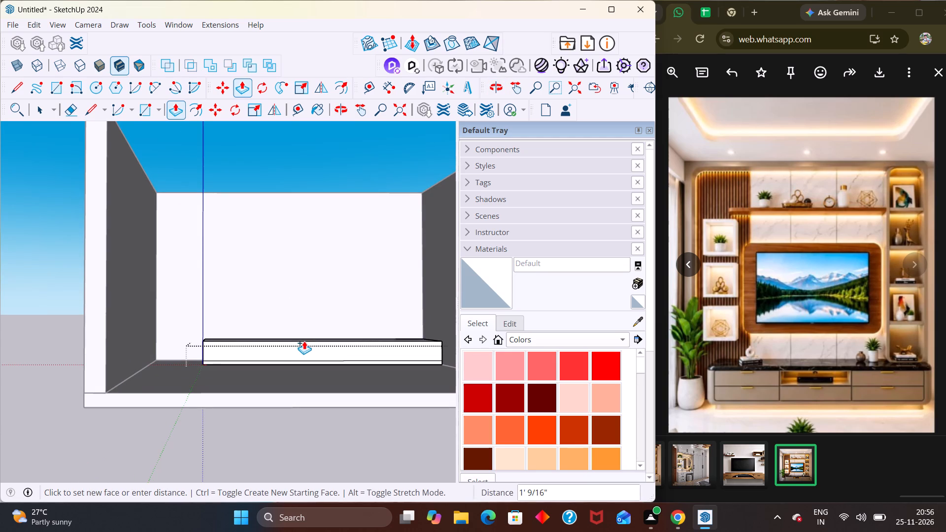
pyautogui.click(304, 333)
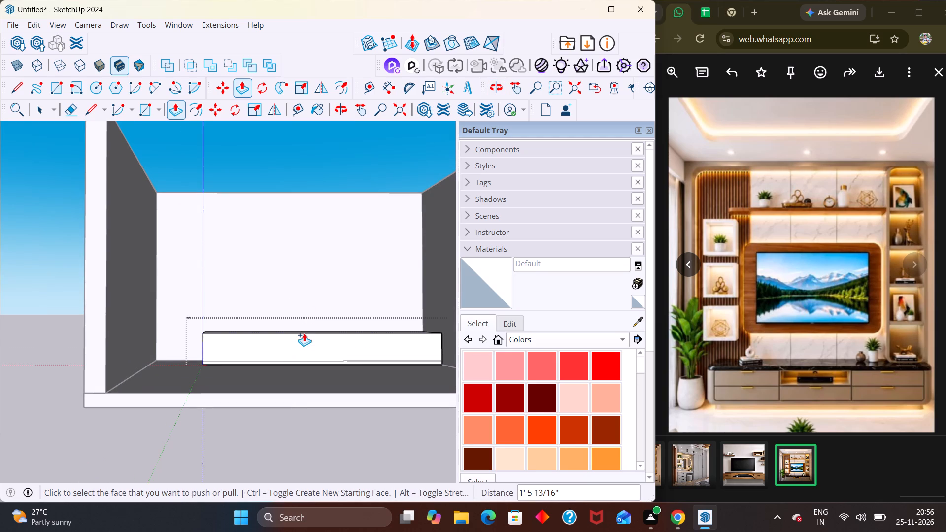
pyautogui.rightClick(341, 199)
pyautogui.click(287, 148)
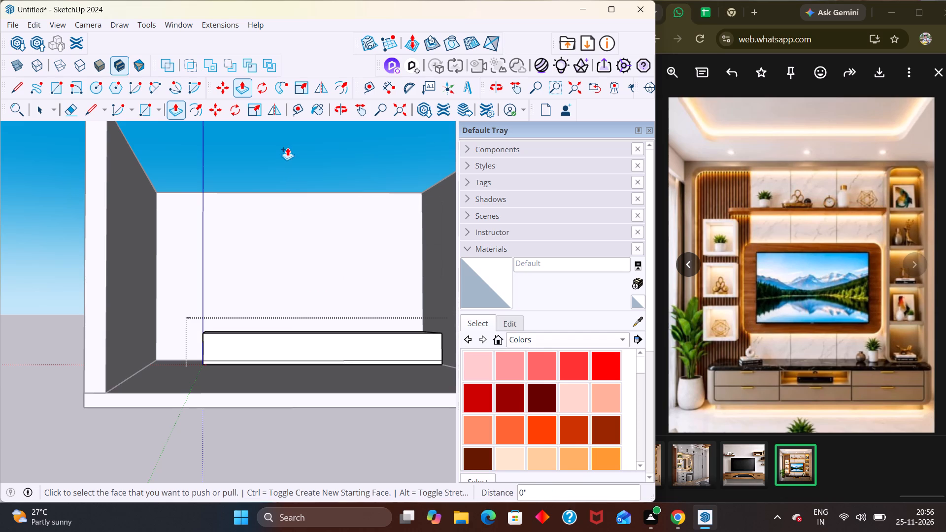
pyautogui.scroll(-4, 294, 179)
pyautogui.click(140, 270)
pyautogui.scroll(-2, 162, 298)
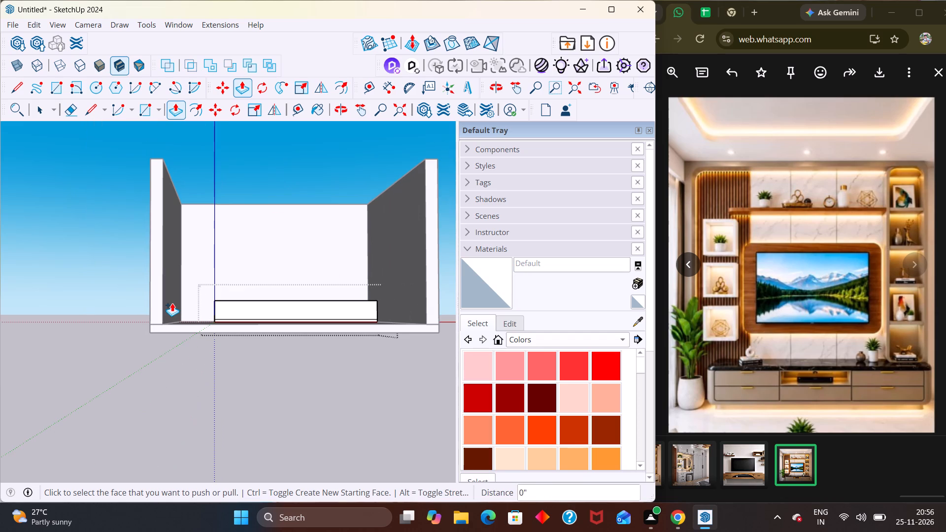
pyautogui.press('Escape')
pyautogui.press('space')
pyautogui.scroll(-4, 197, 309)
pyautogui.click(214, 323)
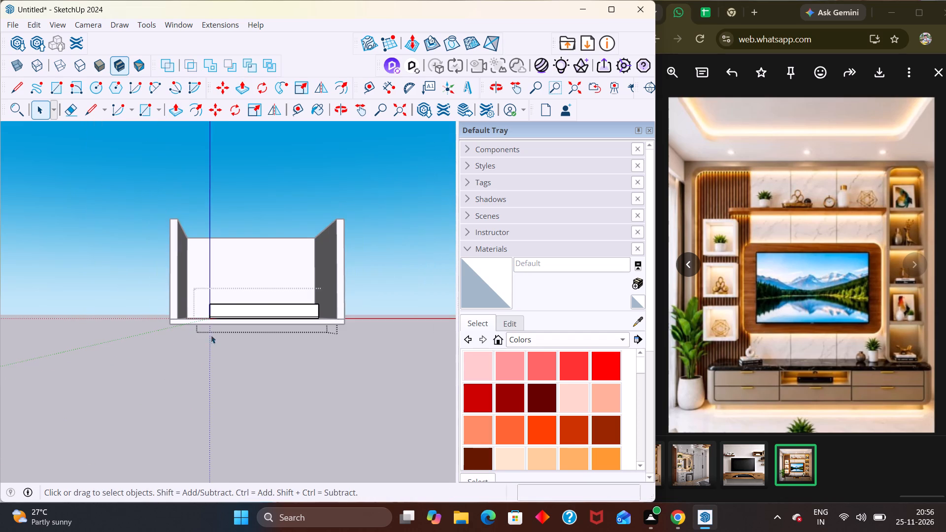
pyautogui.moveTo(214, 379); pyautogui.dragTo(222, 388, button='middle')
pyautogui.click(223, 388)
# Select the entire cabinet box inside its group, move it slightly sideways away from the right side wall, and leave the group.
pyautogui.scroll(8, 321, 321)
pyautogui.tripleClick(273, 306)
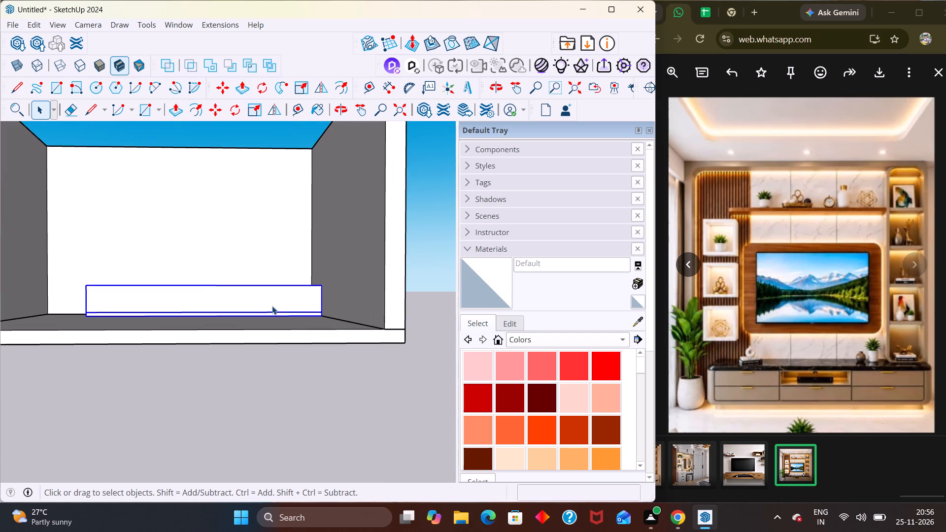
pyautogui.press('m')
pyautogui.click(323, 319)
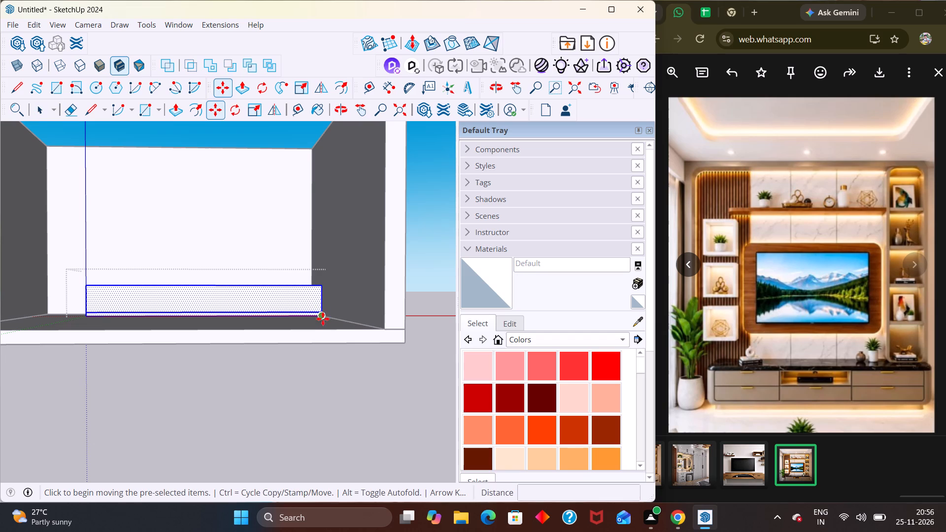
pyautogui.click(312, 317)
pyautogui.press('space')
pyautogui.scroll(-6, 309, 283)
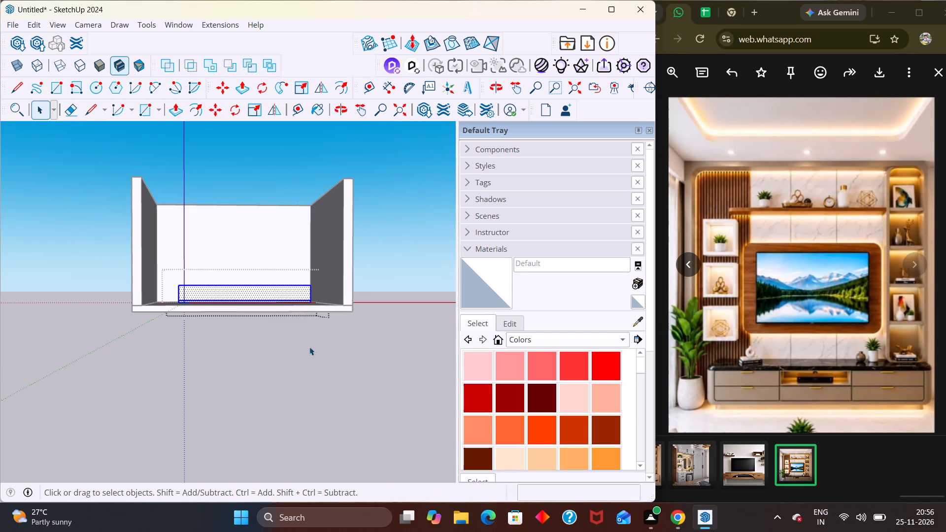
pyautogui.click(308, 347)
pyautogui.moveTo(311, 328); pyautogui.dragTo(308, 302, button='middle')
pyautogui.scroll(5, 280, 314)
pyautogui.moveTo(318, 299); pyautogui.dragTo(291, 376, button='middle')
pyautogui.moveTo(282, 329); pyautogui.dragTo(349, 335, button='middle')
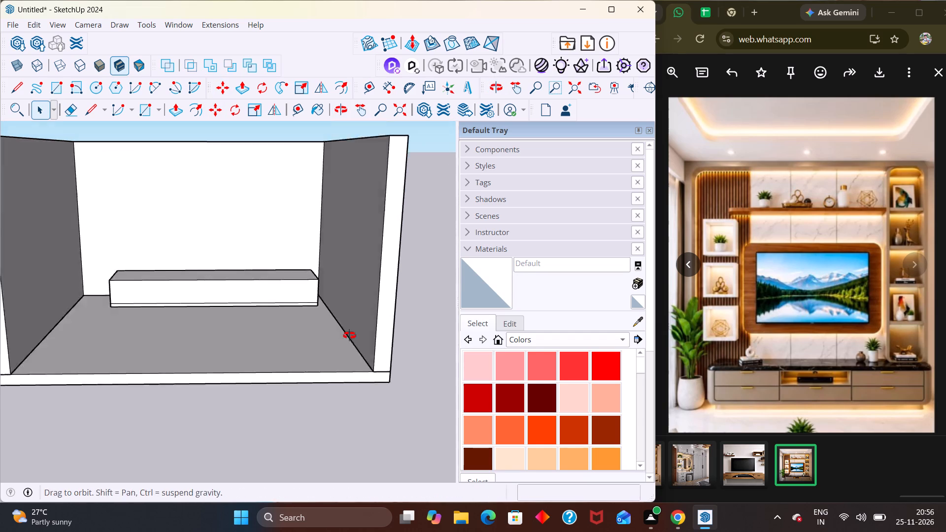
# On the back wall, draw the panel outline's left vertical line about 9' 6" up from the floor and its horizontal top line.
pyautogui.moveTo(349, 335); pyautogui.dragTo(371, 331, button='middle')
pyautogui.scroll(-7, 315, 323)
pyautogui.moveTo(266, 315); pyautogui.dragTo(207, 270, button='middle')
pyautogui.scroll(4, 207, 270)
pyautogui.moveTo(231, 308); pyautogui.dragTo(237, 330, button='middle')
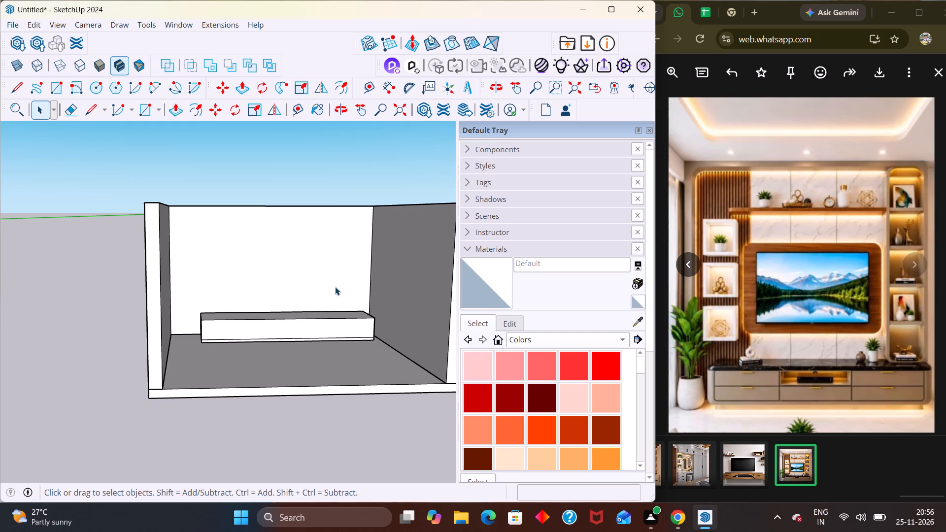
pyautogui.scroll(3, 308, 245)
pyautogui.moveTo(265, 256); pyautogui.dragTo(260, 245, button='middle')
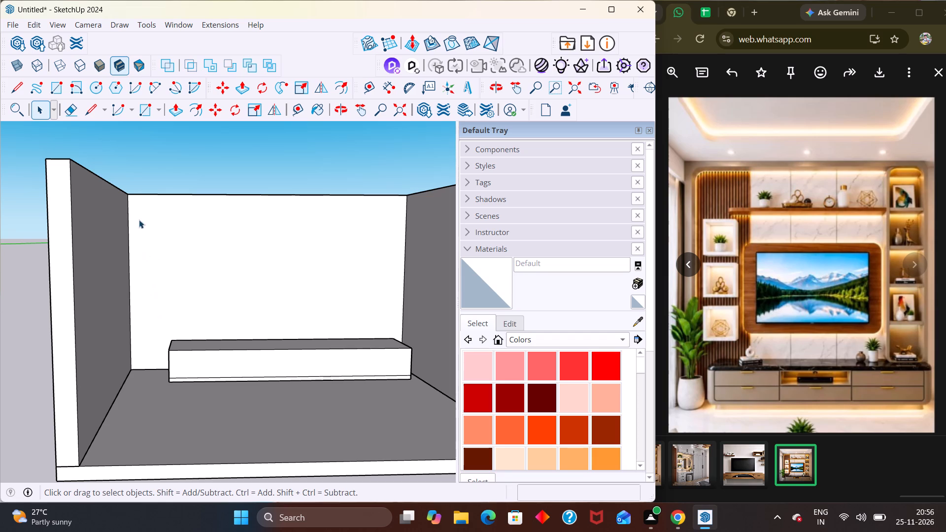
pyautogui.click(21, 89)
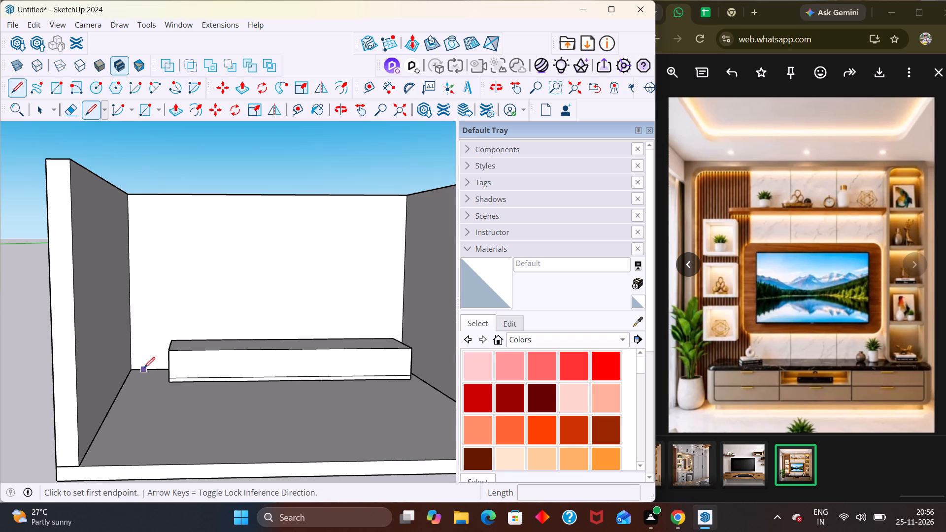
pyautogui.click(143, 367)
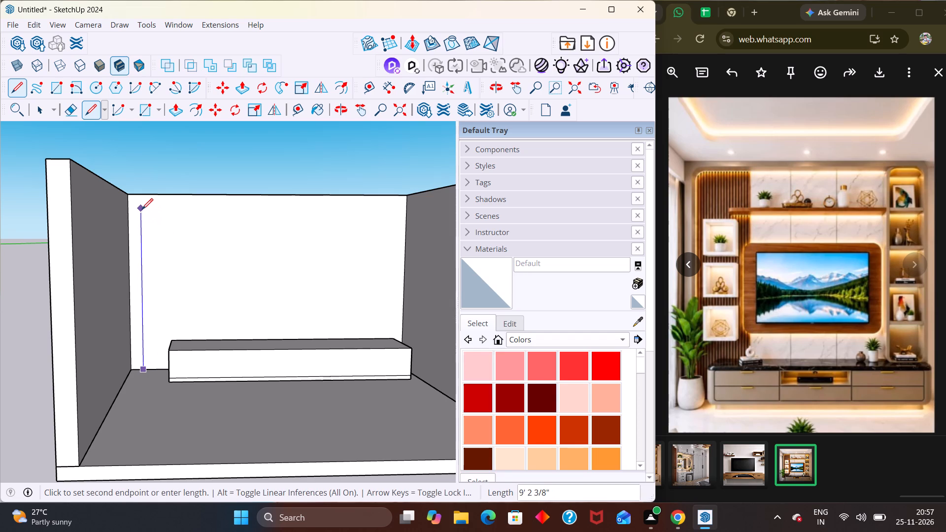
pyautogui.click(142, 202)
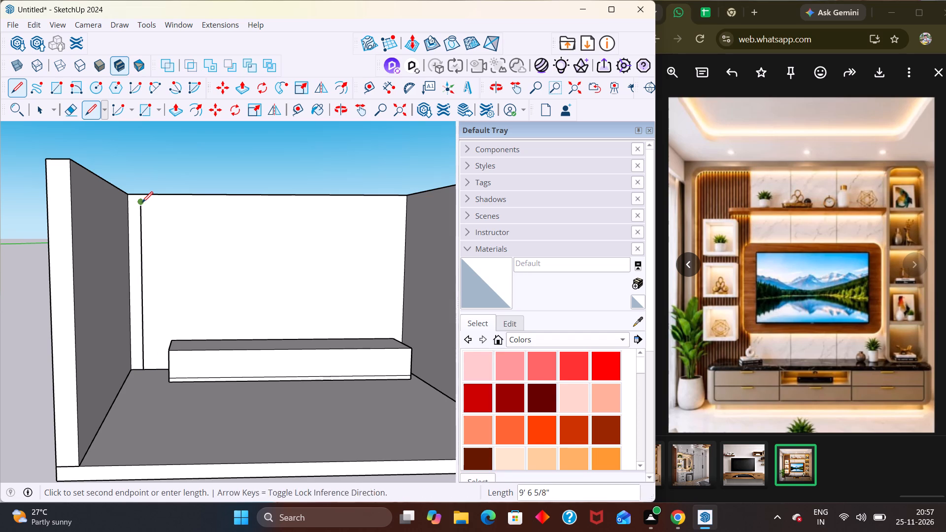
pyautogui.click(396, 205)
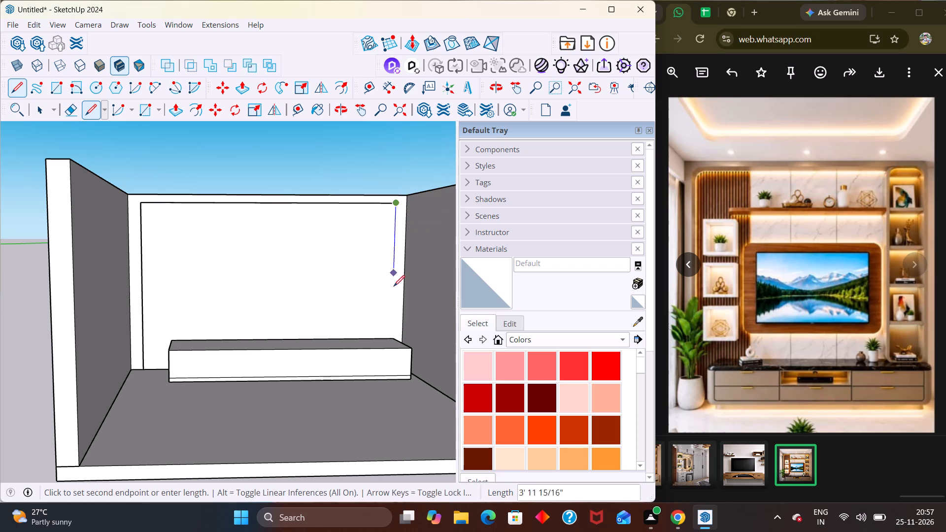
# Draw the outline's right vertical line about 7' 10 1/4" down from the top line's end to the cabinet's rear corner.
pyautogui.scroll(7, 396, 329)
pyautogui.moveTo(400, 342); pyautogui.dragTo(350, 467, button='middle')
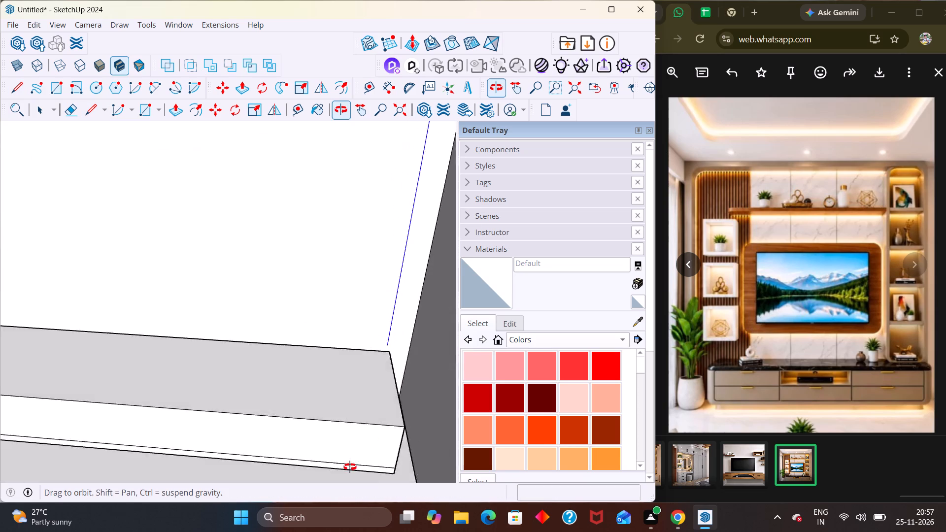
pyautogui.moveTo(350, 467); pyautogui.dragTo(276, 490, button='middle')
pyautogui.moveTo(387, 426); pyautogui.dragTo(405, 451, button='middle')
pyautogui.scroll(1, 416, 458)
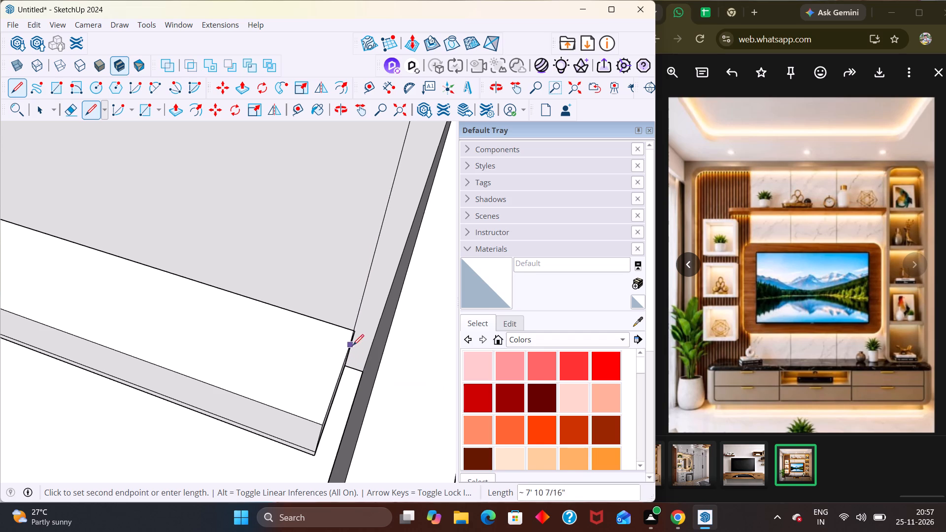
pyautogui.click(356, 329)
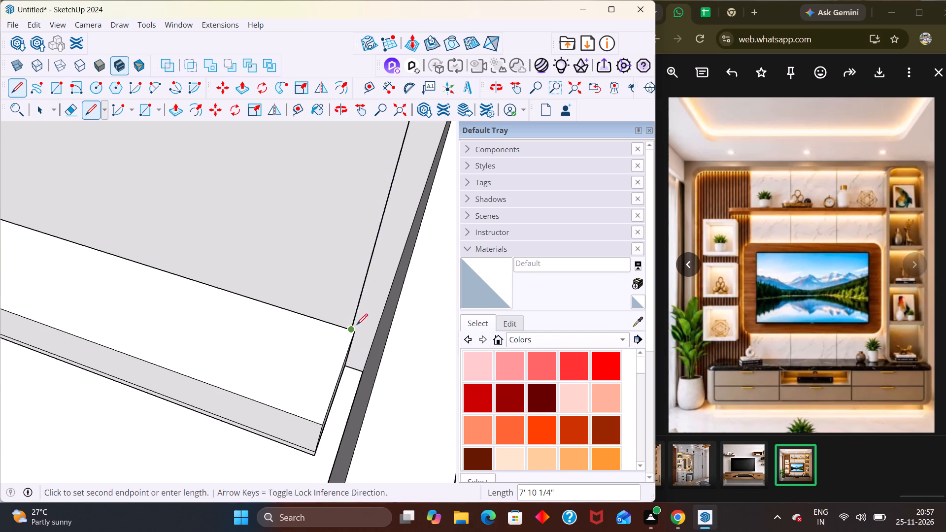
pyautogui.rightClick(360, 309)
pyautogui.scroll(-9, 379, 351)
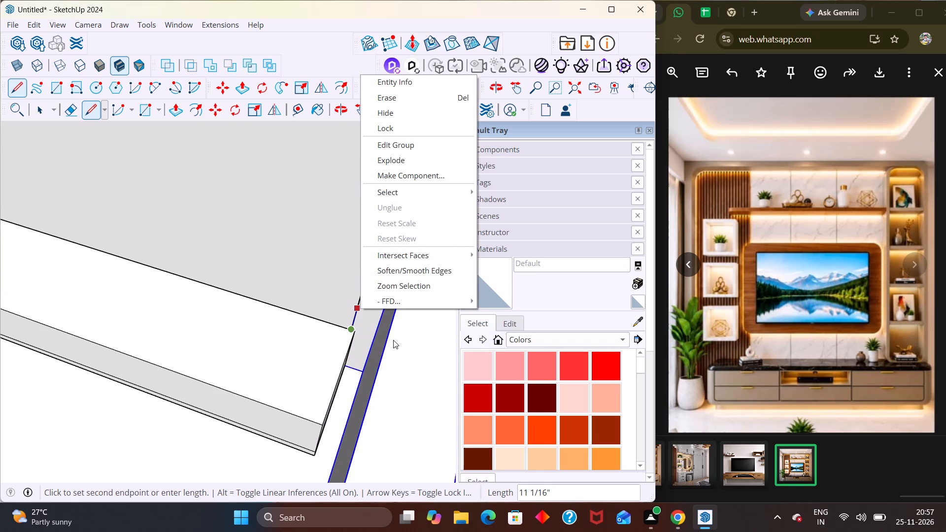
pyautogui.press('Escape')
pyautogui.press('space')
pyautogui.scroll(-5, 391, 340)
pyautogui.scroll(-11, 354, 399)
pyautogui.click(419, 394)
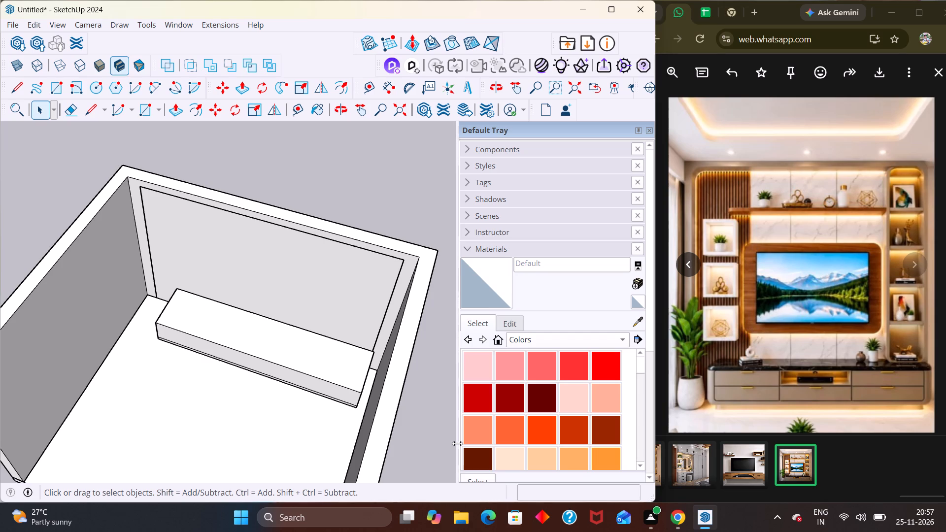
# Inside the cabinet group, move the entire box about 4 1/4" sideways away from the right side wall, and leave the group.
pyautogui.scroll(-3, 376, 370)
pyautogui.moveTo(380, 370); pyautogui.dragTo(420, 341, button='middle')
pyautogui.scroll(-4, 307, 364)
pyautogui.moveTo(305, 374); pyautogui.dragTo(403, 284, button='middle')
pyautogui.scroll(2, 347, 313)
pyautogui.moveTo(262, 368); pyautogui.dragTo(267, 344, button='middle')
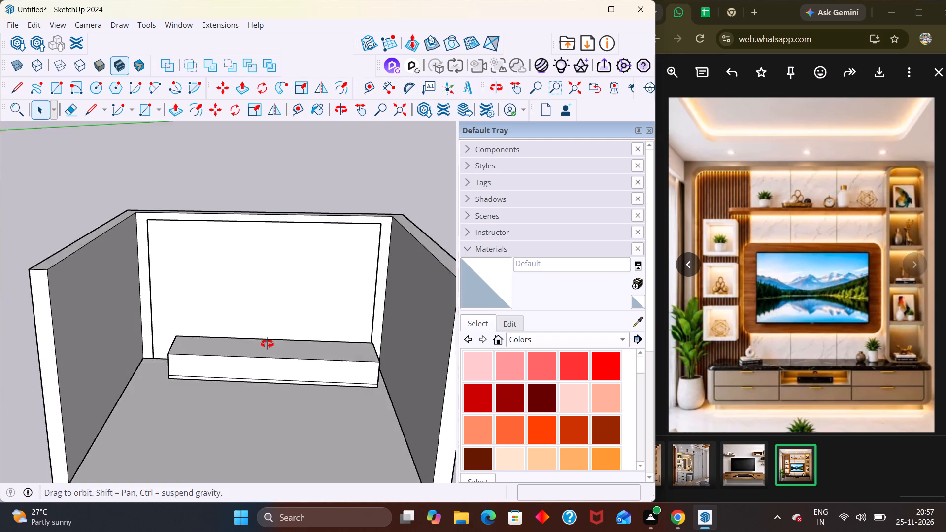
pyautogui.moveTo(267, 344); pyautogui.dragTo(269, 333, button='middle')
pyautogui.scroll(2, 269, 333)
pyautogui.doubleClick(281, 369)
pyautogui.click(281, 369)
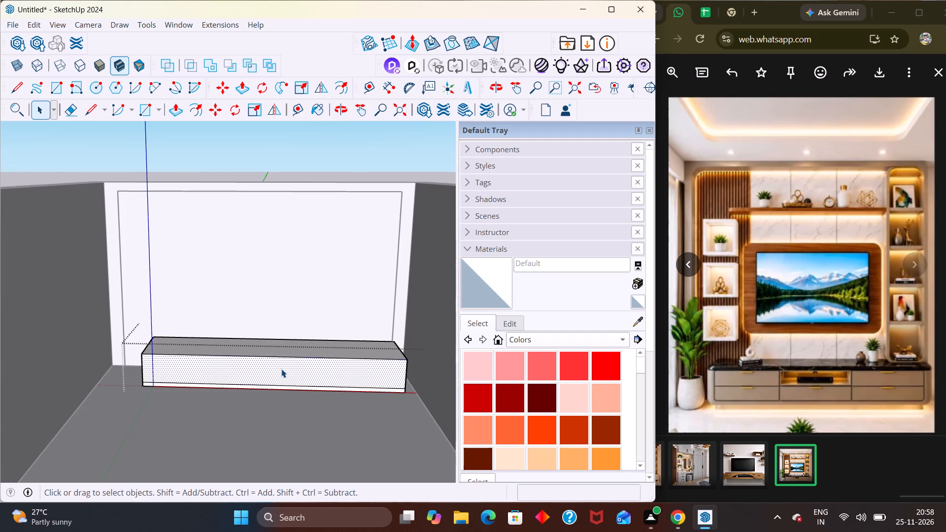
pyautogui.click(281, 369)
pyautogui.doubleClick(281, 369)
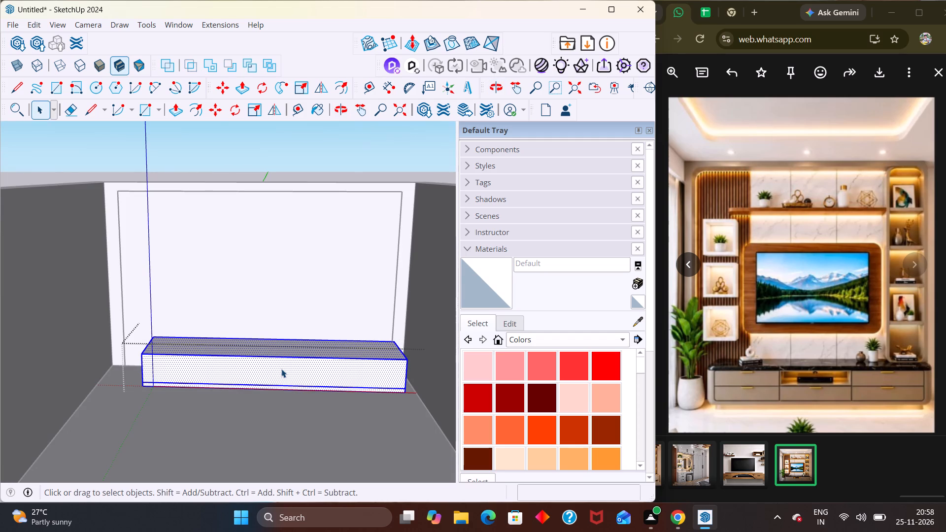
pyautogui.press('m')
pyautogui.click(405, 393)
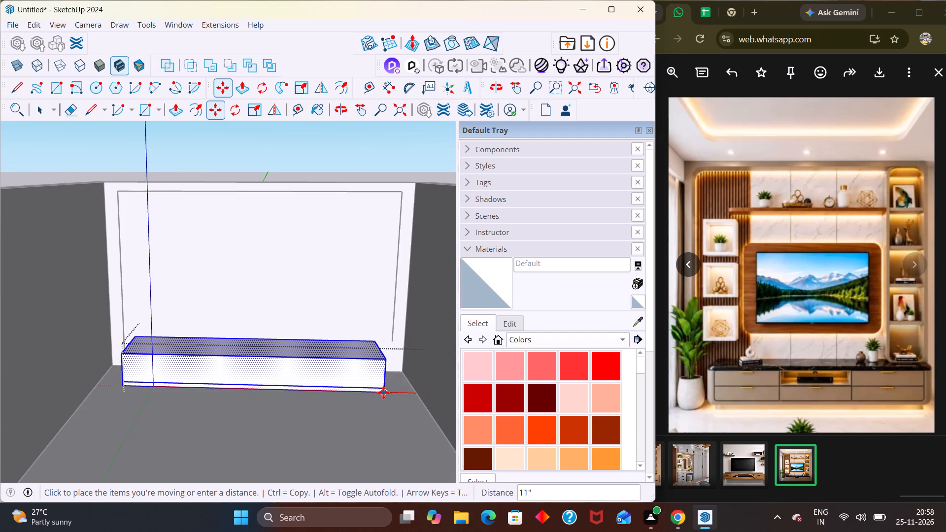
pyautogui.click(398, 395)
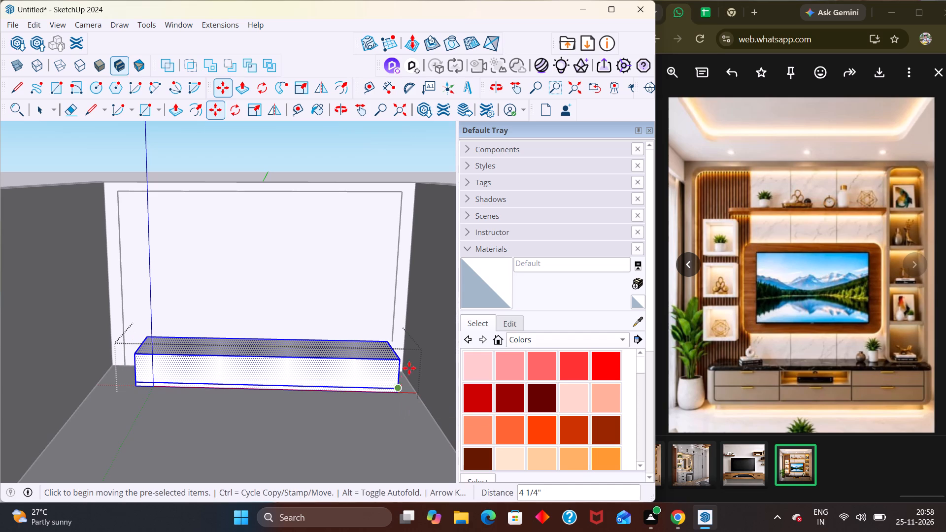
pyautogui.press('Escape')
pyautogui.moveTo(395, 367); pyautogui.dragTo(338, 353, button='middle')
pyautogui.press('space')
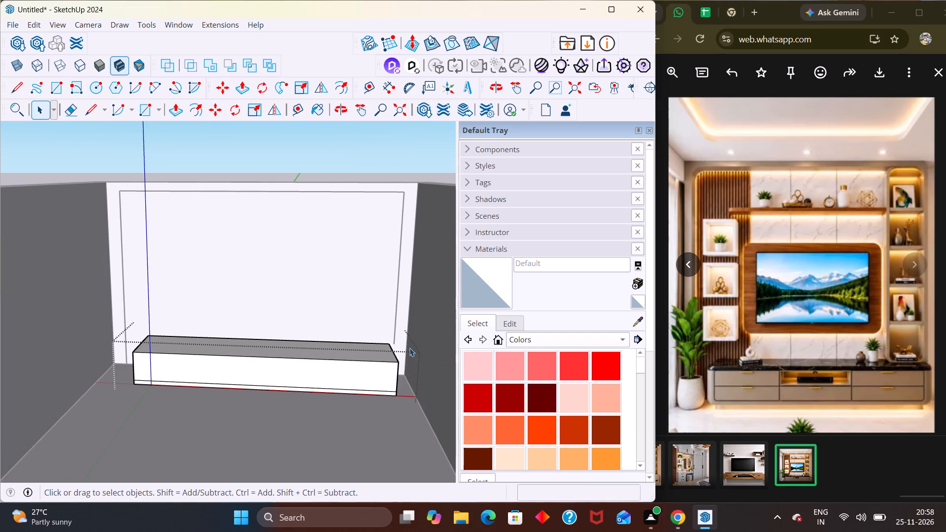
pyautogui.scroll(3, 408, 347)
pyautogui.click(361, 424)
pyautogui.scroll(-2, 375, 403)
pyautogui.scroll(-4, 399, 297)
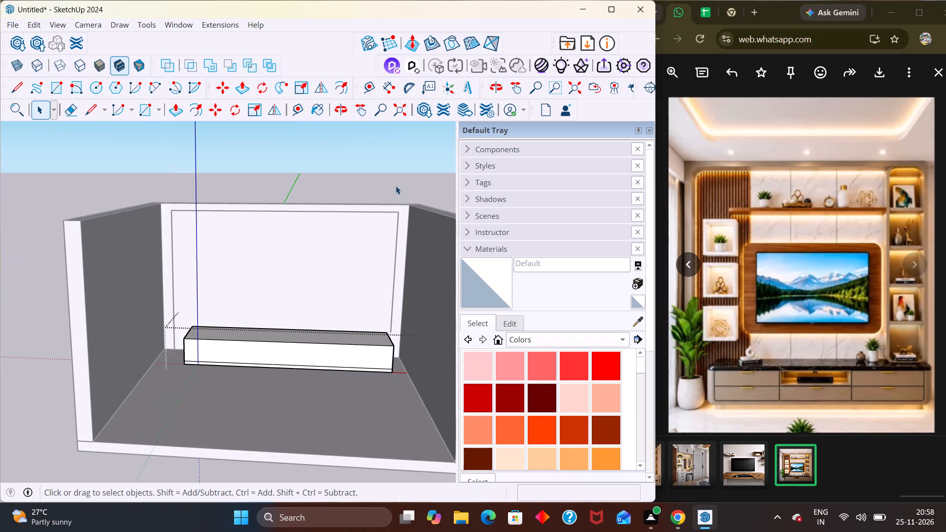
pyautogui.click(395, 185)
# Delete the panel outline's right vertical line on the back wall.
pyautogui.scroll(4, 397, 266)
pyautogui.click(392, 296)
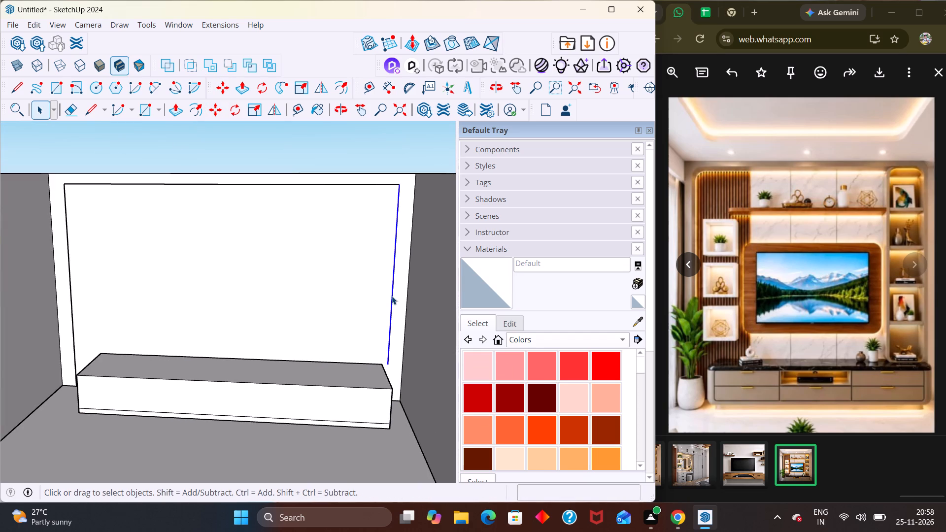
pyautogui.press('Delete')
# Draw the outline's right vertical line from the top line's end down to the back wall's floor edge, about 9' 6 5/8" long.
pyautogui.press('l')
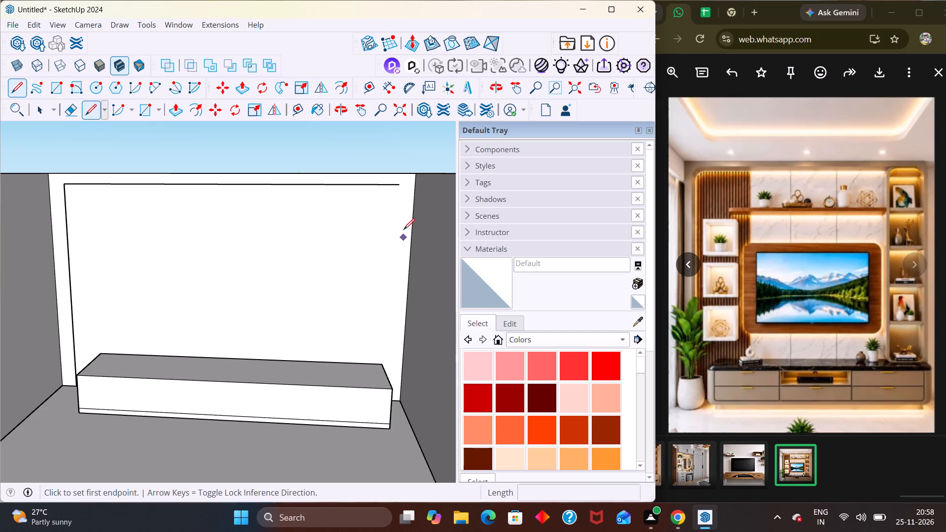
pyautogui.click(399, 184)
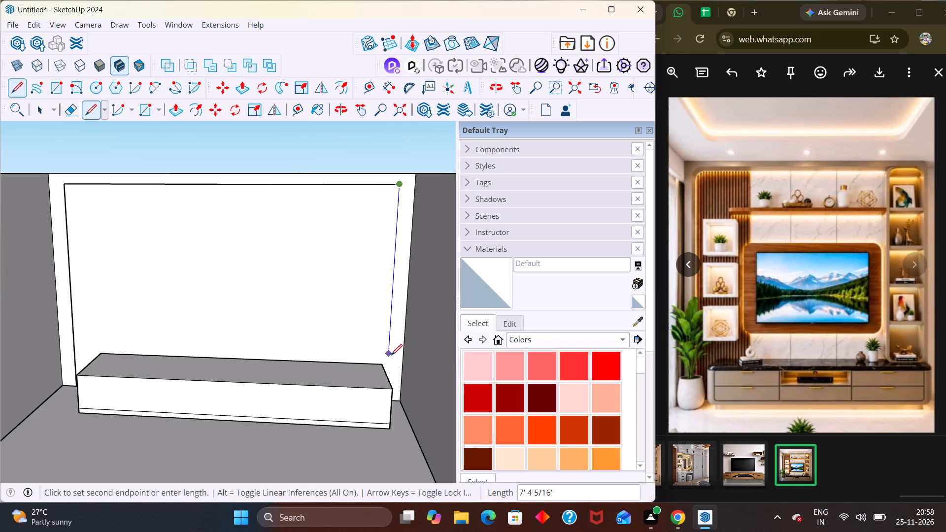
pyautogui.moveTo(387, 388); pyautogui.dragTo(344, 404, button='middle')
pyautogui.scroll(4, 358, 410)
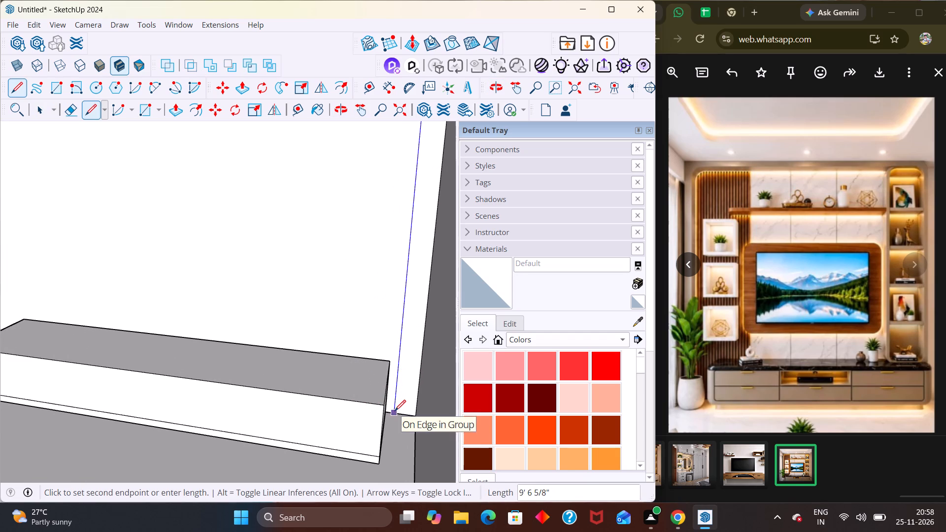
pyautogui.click(395, 411)
pyautogui.rightClick(397, 385)
pyautogui.scroll(-10, 383, 406)
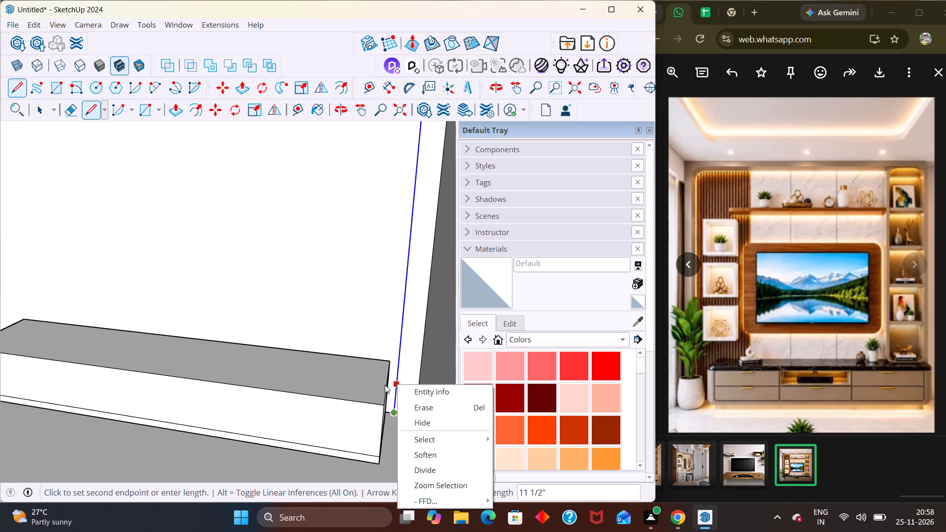
pyautogui.press('Escape')
pyautogui.press('space')
pyautogui.scroll(-11, 384, 383)
pyautogui.scroll(1, 384, 357)
pyautogui.scroll(-3, 384, 357)
pyautogui.click(393, 256)
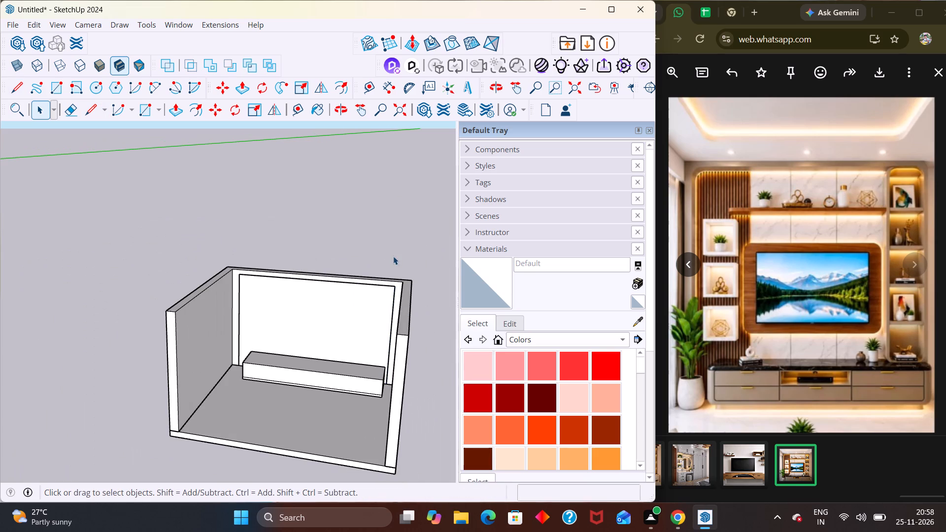
pyautogui.press('space')
# Draw a tangent two-point arc of about 1' 2 1/4" radius across the wall panel outline's upper left corner.
pyautogui.moveTo(317, 312); pyautogui.dragTo(364, 273, button='middle')
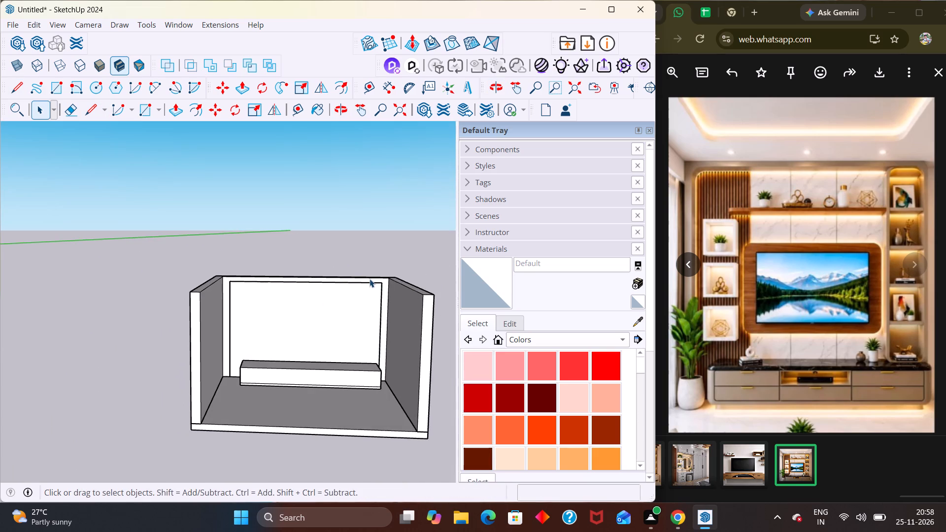
pyautogui.moveTo(300, 296); pyautogui.dragTo(331, 281, button='middle')
pyautogui.moveTo(291, 325); pyautogui.dragTo(281, 315, button='middle')
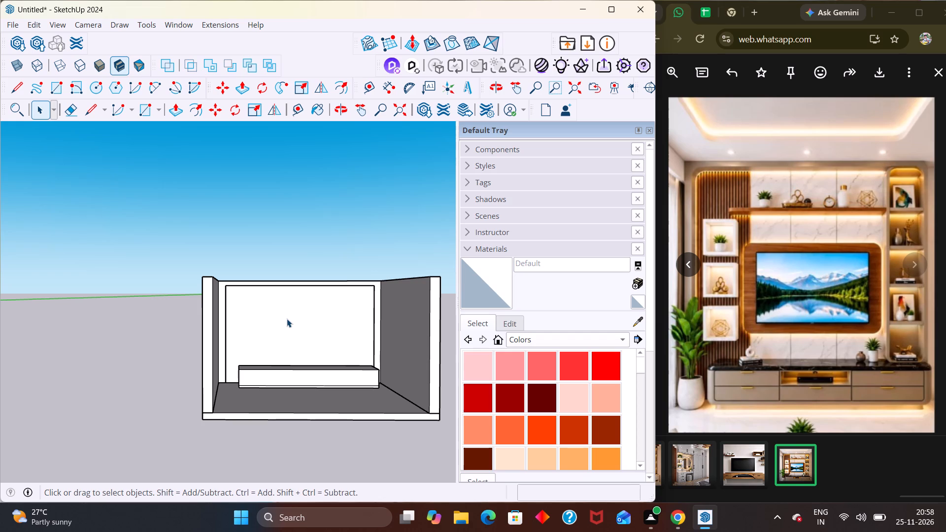
pyautogui.scroll(6, 241, 295)
pyautogui.middleClick(221, 285)
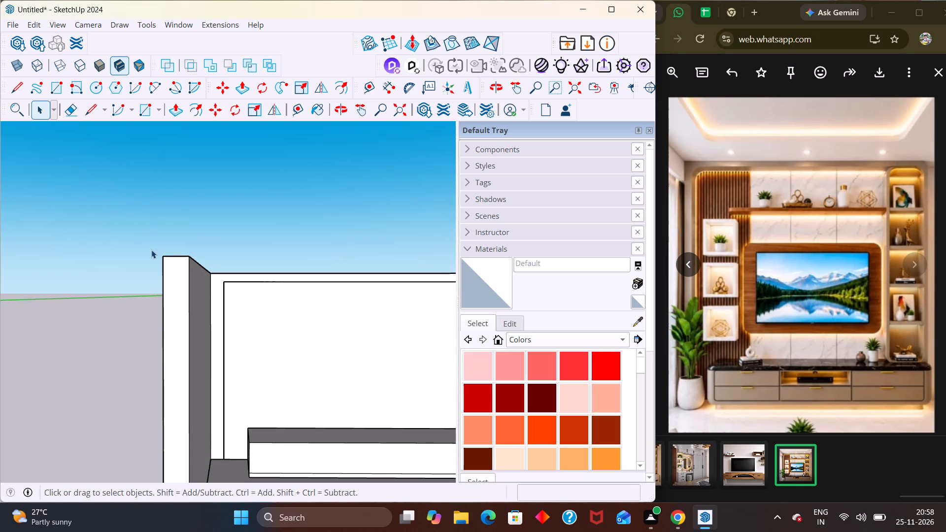
pyautogui.press('a')
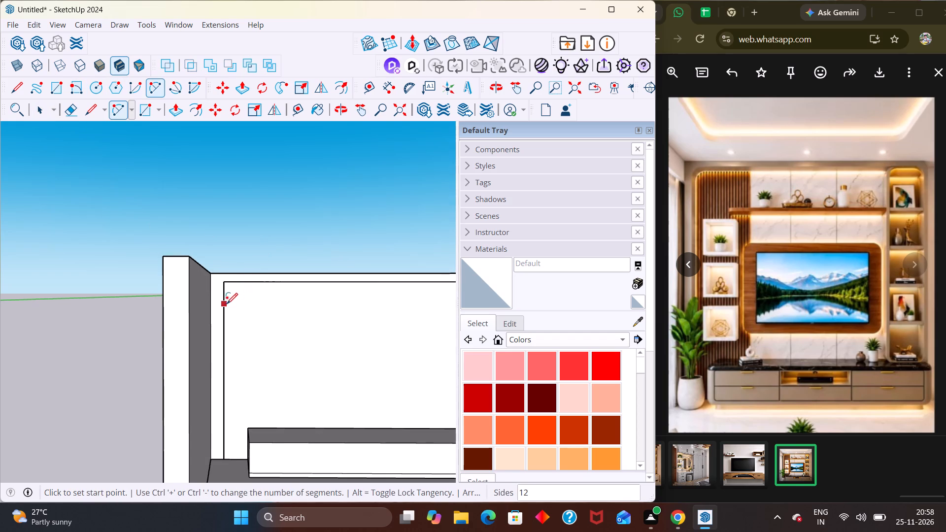
pyautogui.click(224, 304)
pyautogui.click(253, 283)
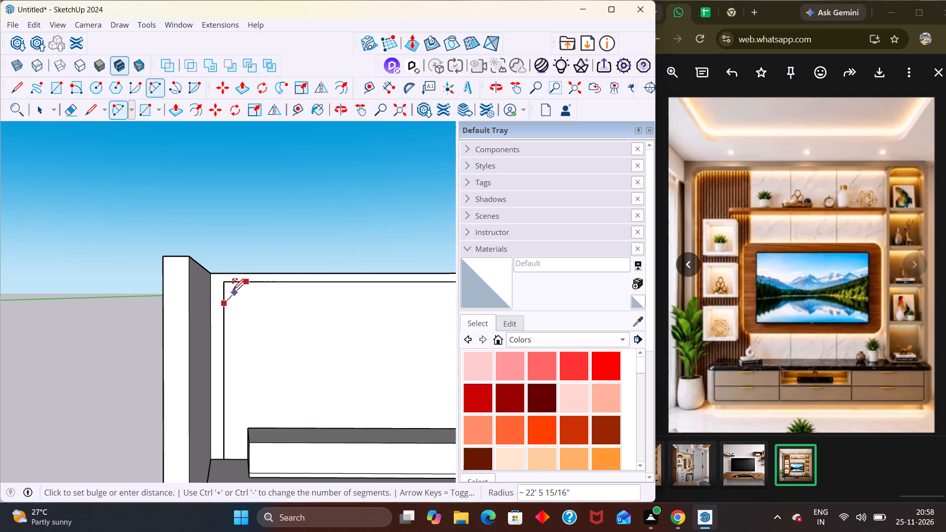
pyautogui.scroll(10, 233, 286)
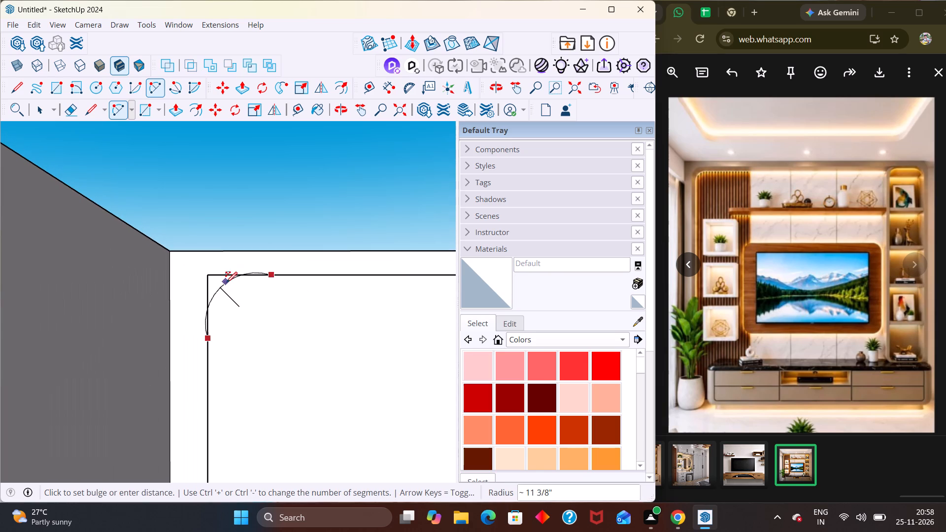
pyautogui.click(232, 289)
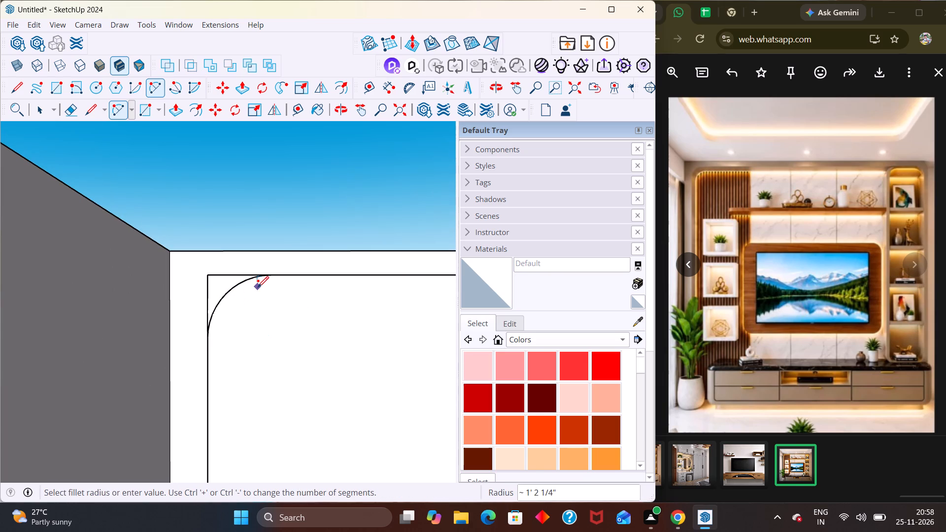
pyautogui.press('Escape')
# Erase the leftover square corner edges outside the arc at the wall panel outline's upper left corner.
pyautogui.write('tr')
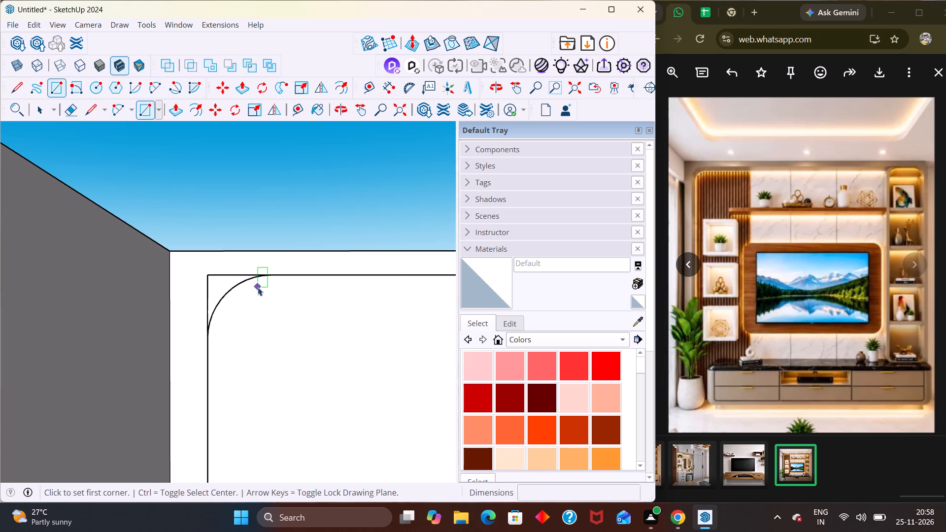
pyautogui.press('space')
pyautogui.moveTo(218, 282); pyautogui.dragTo(204, 282)
pyautogui.press('Escape')
pyautogui.press('e')
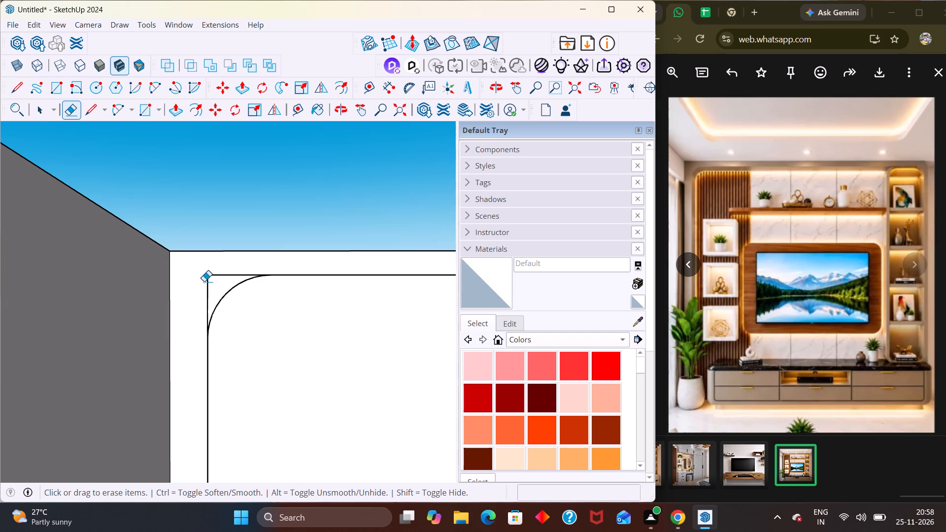
pyautogui.moveTo(220, 272); pyautogui.dragTo(203, 282)
pyautogui.press('Escape')
pyautogui.press('space')
pyautogui.scroll(-5, 229, 280)
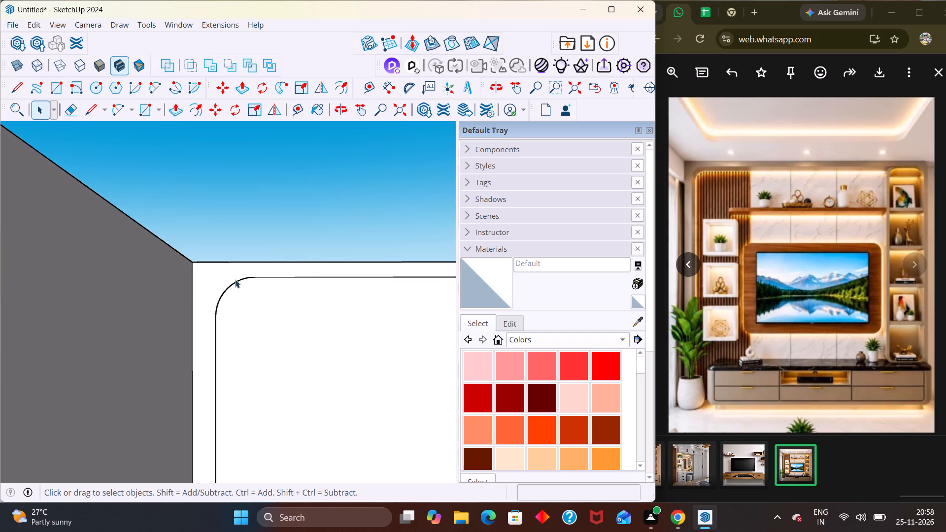
# Draw a tangent two-point arc of about 11 11/16" radius across the wall panel outline's upper right corner.
pyautogui.scroll(-7, 313, 261)
pyautogui.scroll(1, 279, 285)
pyautogui.scroll(-4, 279, 285)
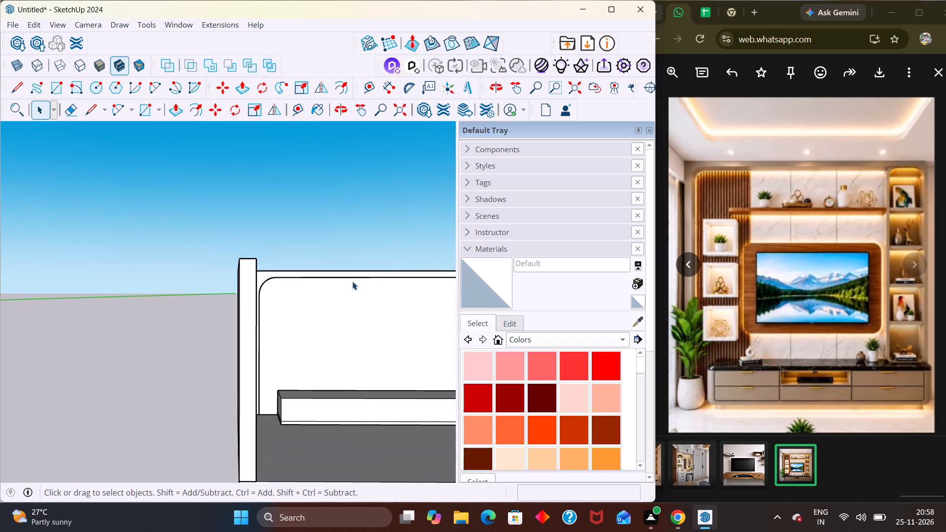
pyautogui.scroll(-8, 388, 283)
pyautogui.moveTo(396, 282); pyautogui.dragTo(394, 294, button='middle')
pyautogui.scroll(4, 393, 294)
pyautogui.moveTo(418, 290); pyautogui.dragTo(339, 313, button='middle')
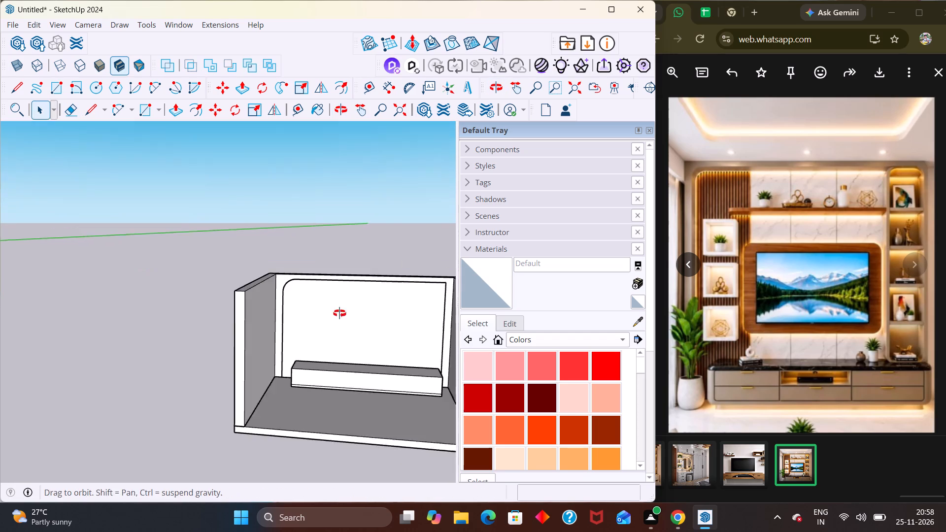
pyautogui.moveTo(339, 313); pyautogui.dragTo(331, 312, button='middle')
pyautogui.press('a')
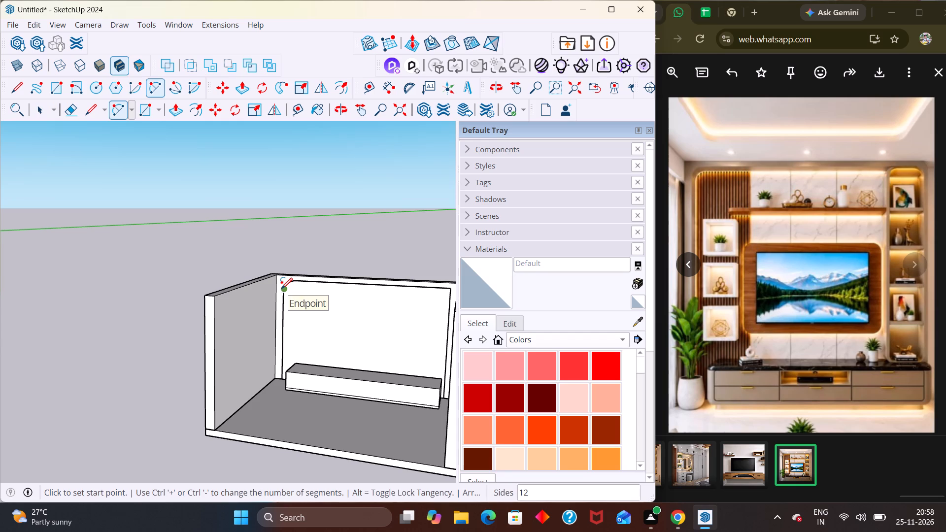
pyautogui.scroll(-4, 412, 300)
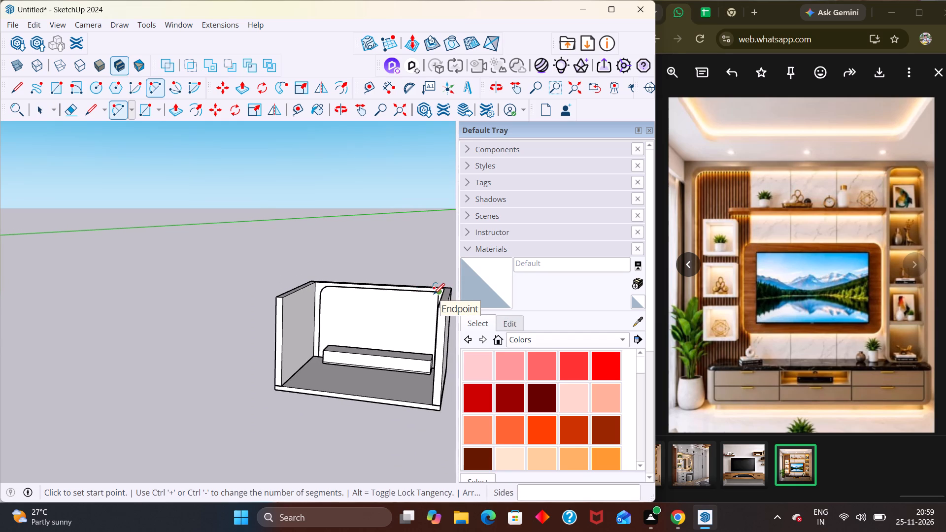
pyautogui.moveTo(422, 293); pyautogui.dragTo(450, 295, button='middle')
pyautogui.scroll(10, 449, 297)
pyautogui.moveTo(423, 290); pyautogui.dragTo(451, 313, button='middle')
pyautogui.click(409, 288)
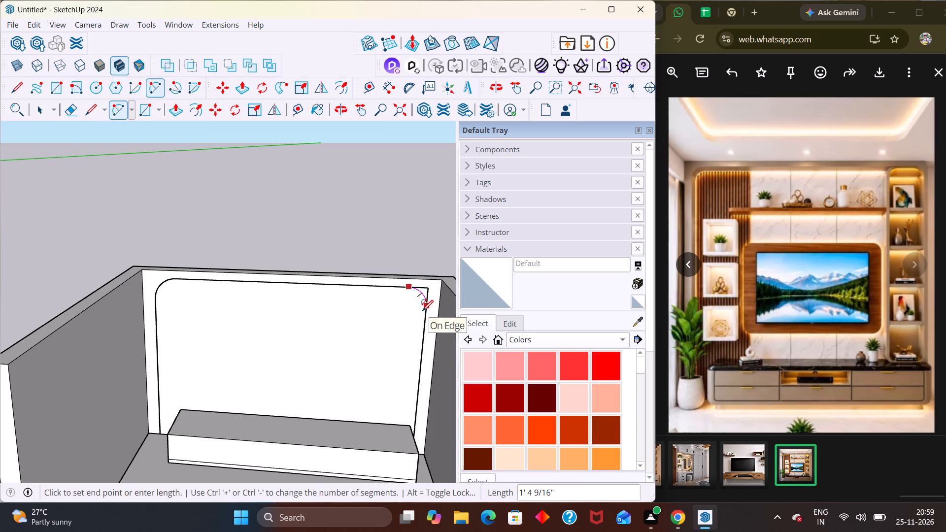
pyautogui.click(422, 311)
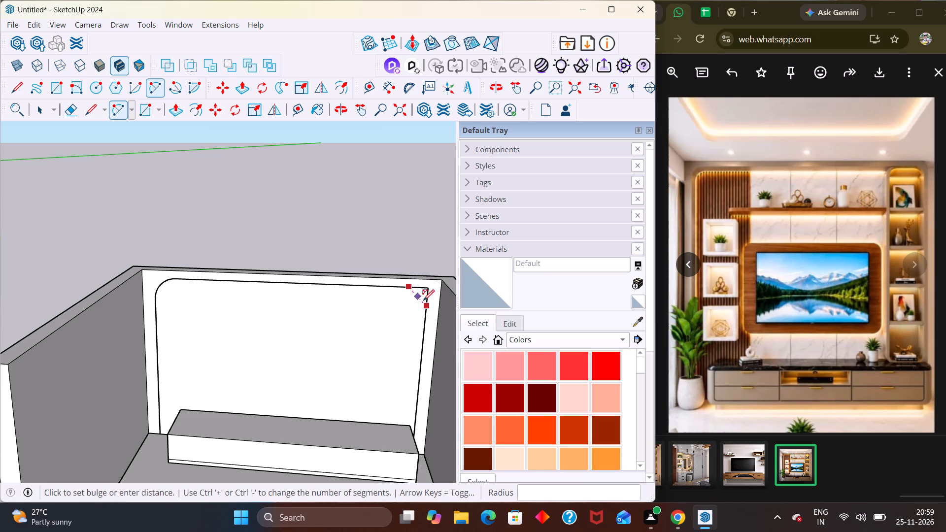
pyautogui.scroll(8, 424, 297)
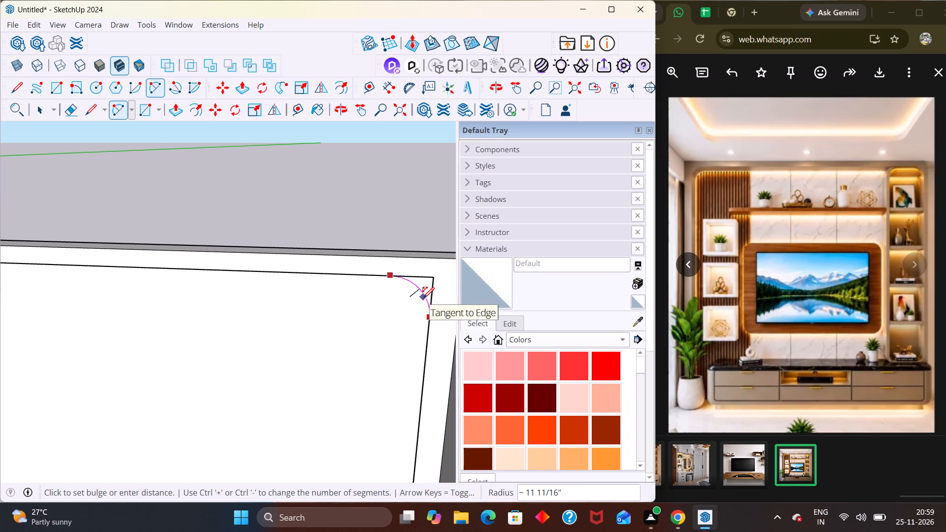
pyautogui.click(423, 298)
# Erase the leftover square corner edges outside the arc at the wall panel outline's upper right corner.
pyautogui.press('e')
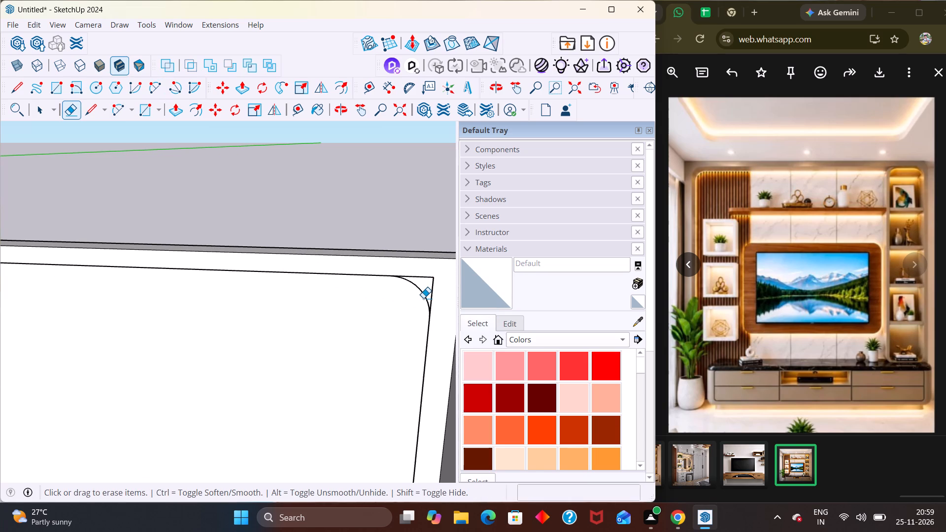
pyautogui.moveTo(427, 291); pyautogui.dragTo(434, 294)
pyautogui.moveTo(434, 294); pyautogui.dragTo(427, 276)
pyautogui.press('Escape')
pyautogui.press('space')
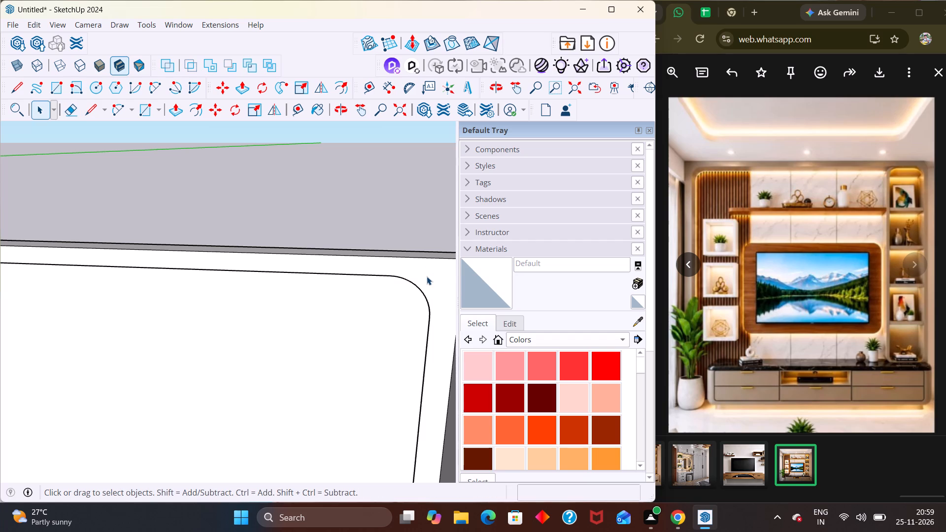
# Inside the TV cabinet group, copy the front's left vertical edge above the bottom strip to the right end, about 12' 11 9/16" away.
pyautogui.scroll(-9, 420, 268)
pyautogui.moveTo(327, 343); pyautogui.dragTo(330, 307, button='middle')
pyautogui.scroll(-3, 328, 306)
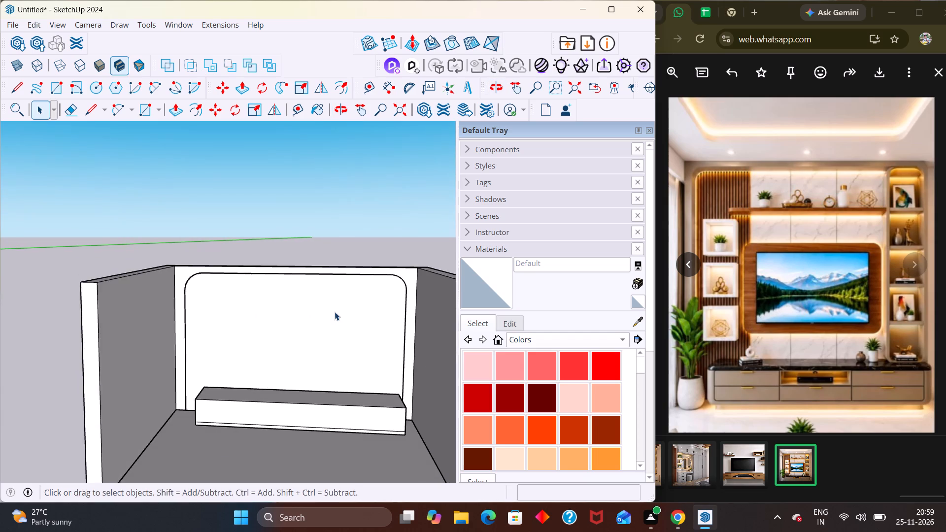
pyautogui.scroll(-2, 335, 312)
pyautogui.moveTo(328, 335); pyautogui.dragTo(326, 316, button='middle')
pyautogui.moveTo(326, 322); pyautogui.dragTo(321, 304, button='middle')
pyautogui.scroll(3, 290, 293)
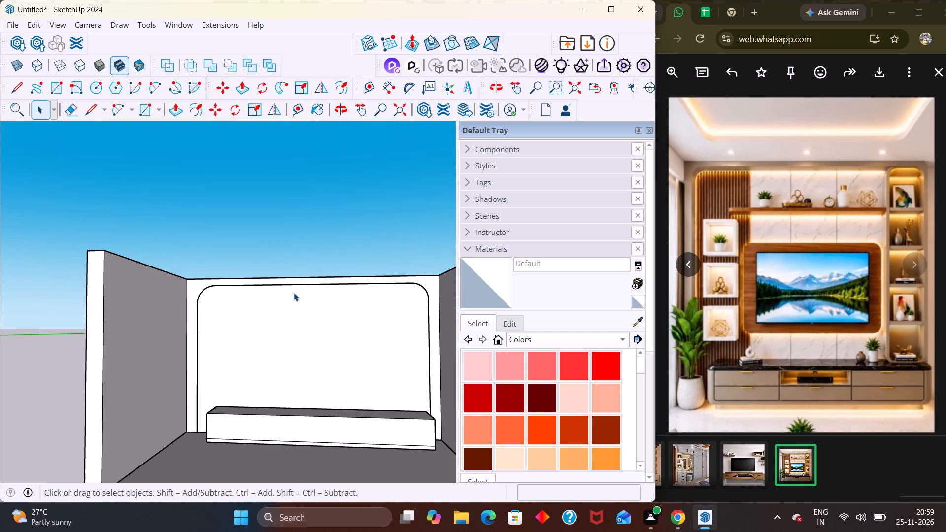
pyautogui.moveTo(173, 413); pyautogui.dragTo(201, 432, button='middle')
pyautogui.scroll(2, 243, 439)
pyautogui.moveTo(244, 439); pyautogui.dragTo(243, 435, button='middle')
pyautogui.scroll(1, 244, 439)
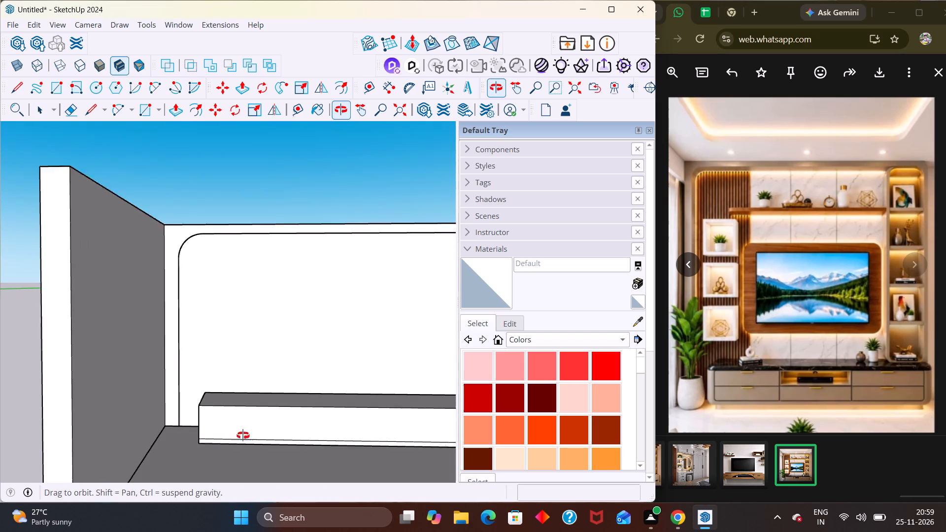
pyautogui.moveTo(243, 435); pyautogui.dragTo(243, 409, button='middle')
pyautogui.middleClick(243, 409)
pyautogui.moveTo(248, 412); pyautogui.dragTo(233, 410, button='middle')
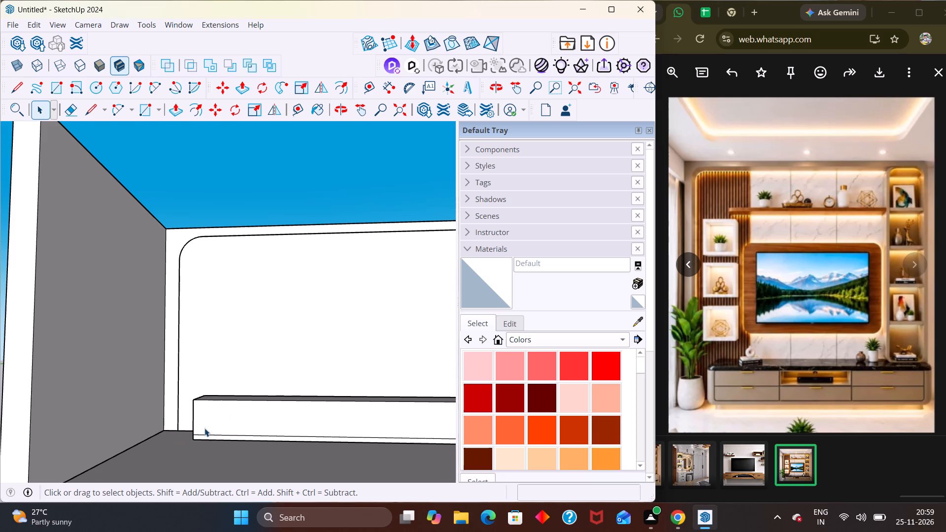
pyautogui.click(193, 414)
pyautogui.scroll(-5, 196, 416)
pyautogui.doubleClick(214, 416)
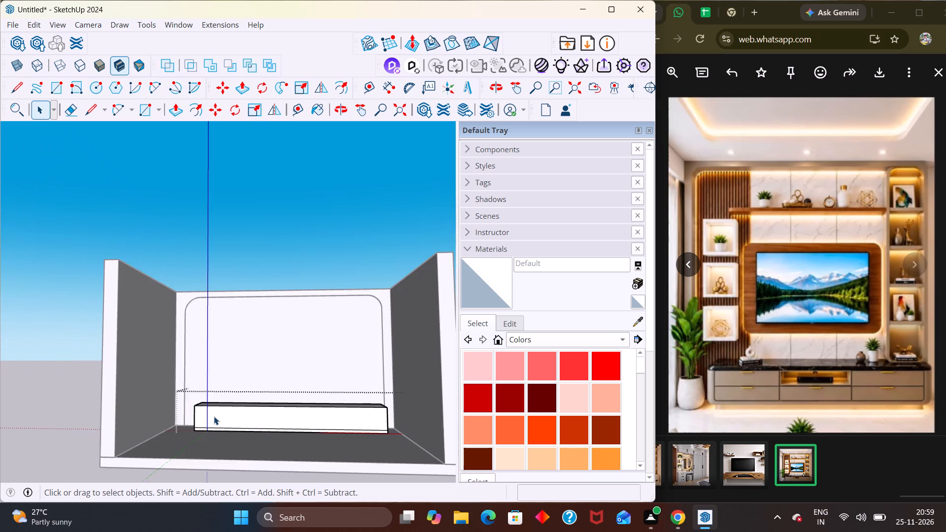
pyautogui.scroll(4, 197, 418)
pyautogui.click(193, 410)
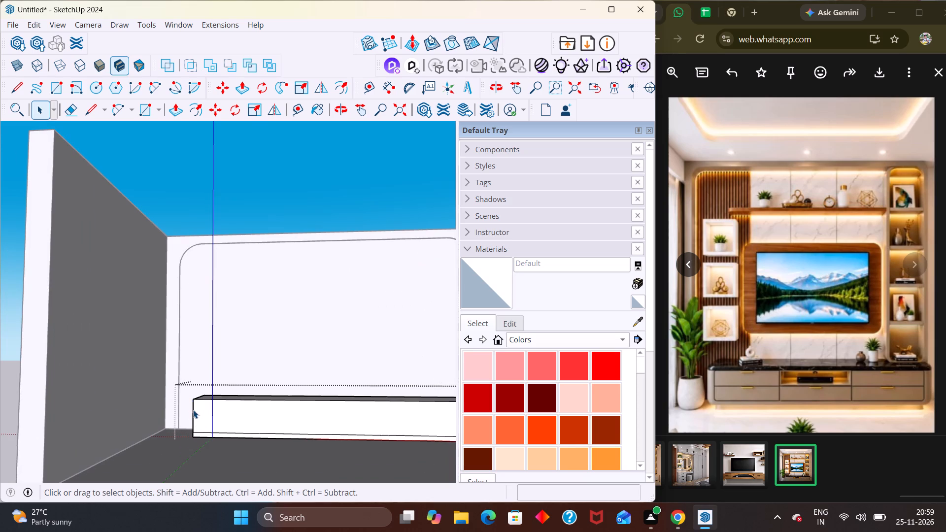
pyautogui.press('m')
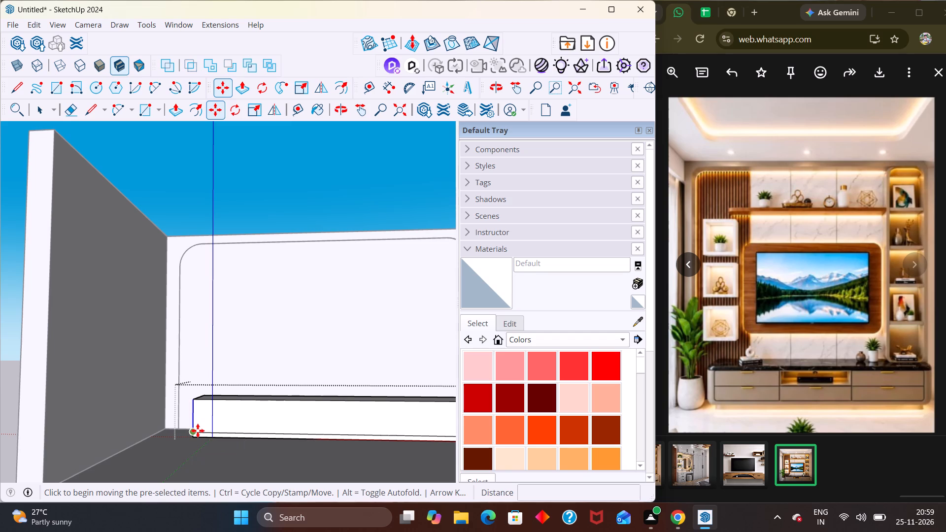
pyautogui.scroll(1, 224, 430)
pyautogui.click(189, 430)
pyautogui.scroll(-7, 185, 424)
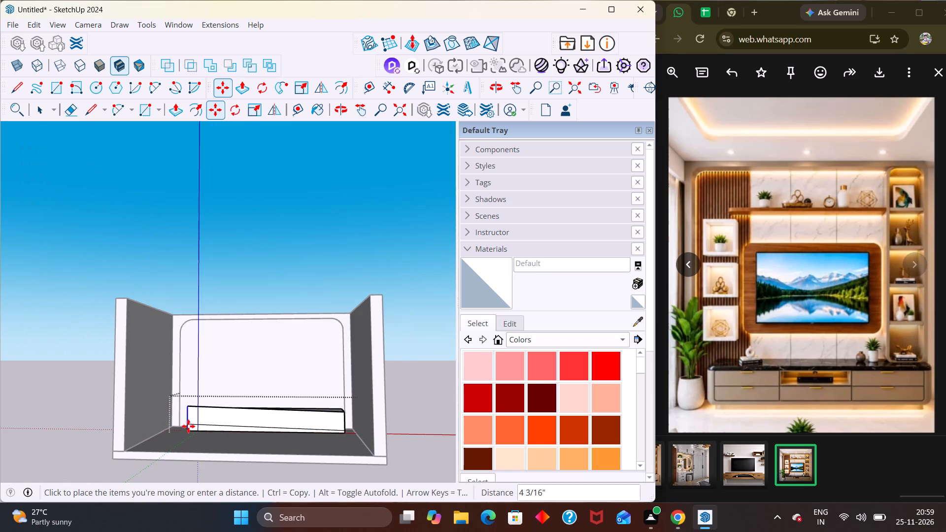
pyautogui.scroll(7, 355, 433)
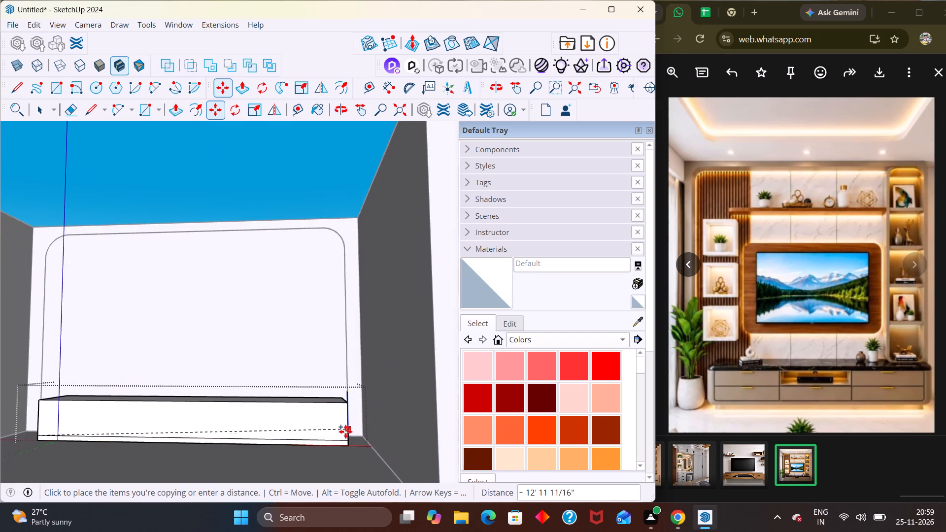
pyautogui.scroll(2, 345, 432)
pyautogui.scroll(-1, 345, 433)
pyautogui.scroll(9, 345, 433)
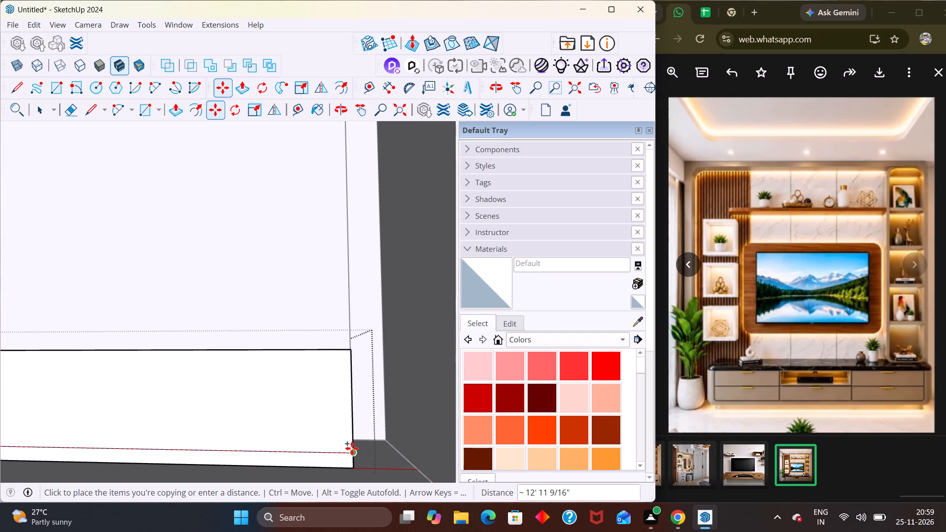
pyautogui.click(353, 455)
pyautogui.scroll(-4, 360, 438)
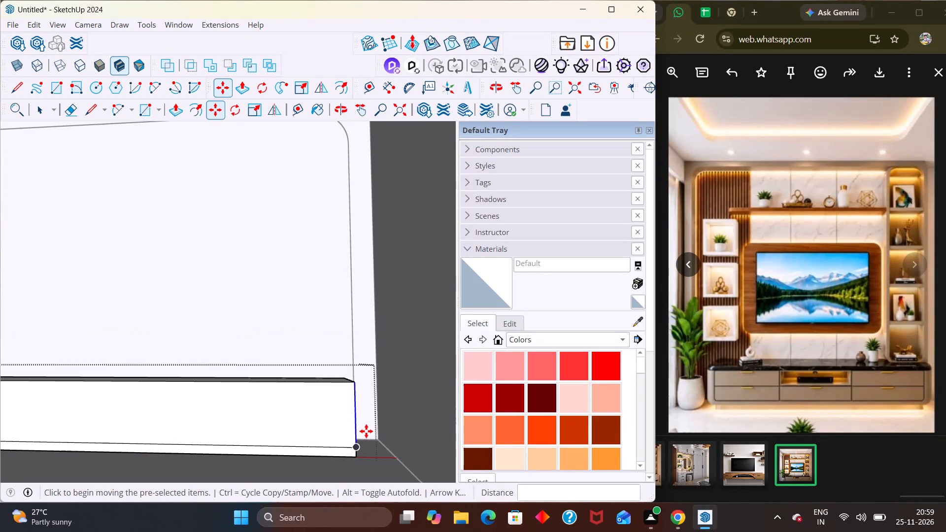
# Divide the edge copy spacing by 3 to split the cabinet front into three equal sections, and close the group.
pyautogui.press('/')
pyautogui.press('3')
pyautogui.press('Return')
pyautogui.scroll(-9, 371, 432)
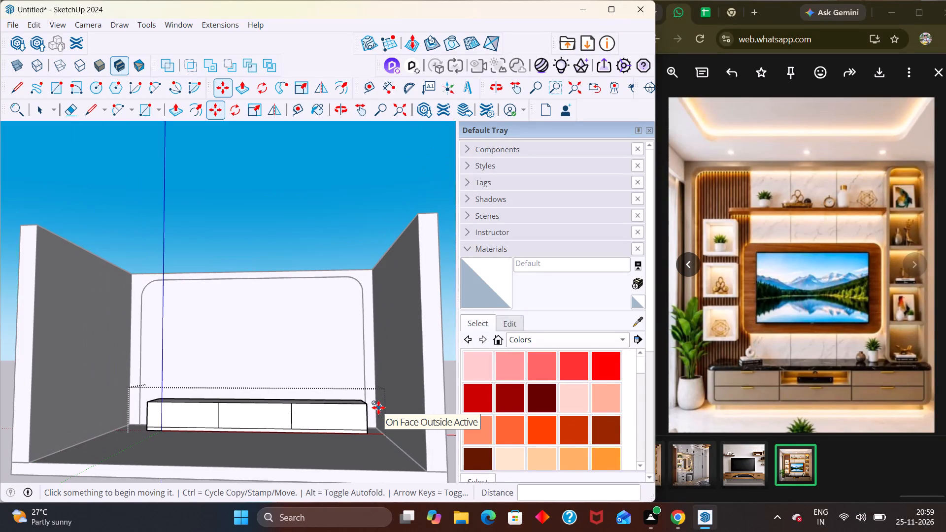
pyautogui.press('Escape')
pyautogui.press('space')
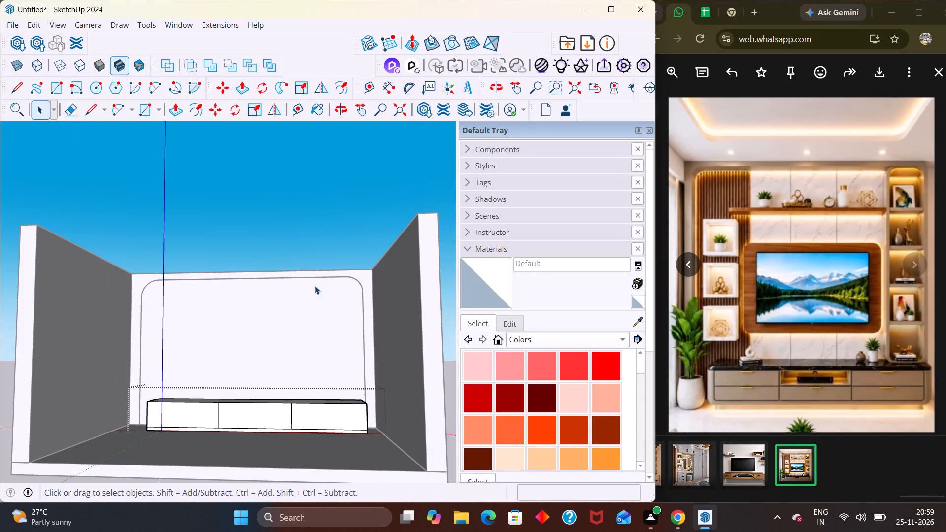
pyautogui.click(316, 212)
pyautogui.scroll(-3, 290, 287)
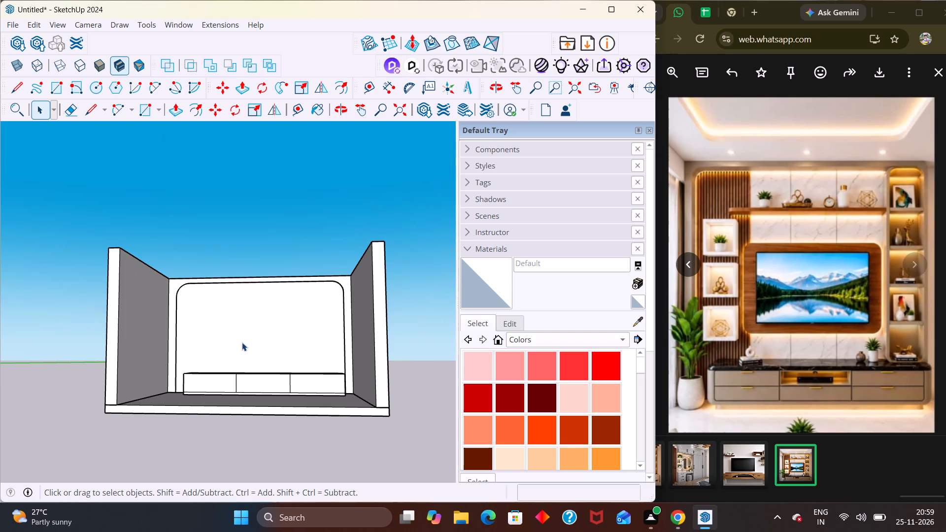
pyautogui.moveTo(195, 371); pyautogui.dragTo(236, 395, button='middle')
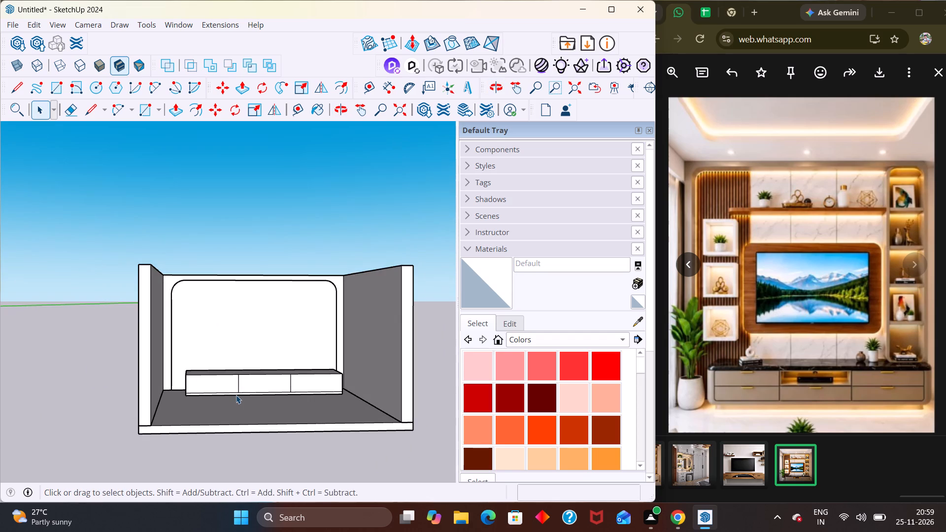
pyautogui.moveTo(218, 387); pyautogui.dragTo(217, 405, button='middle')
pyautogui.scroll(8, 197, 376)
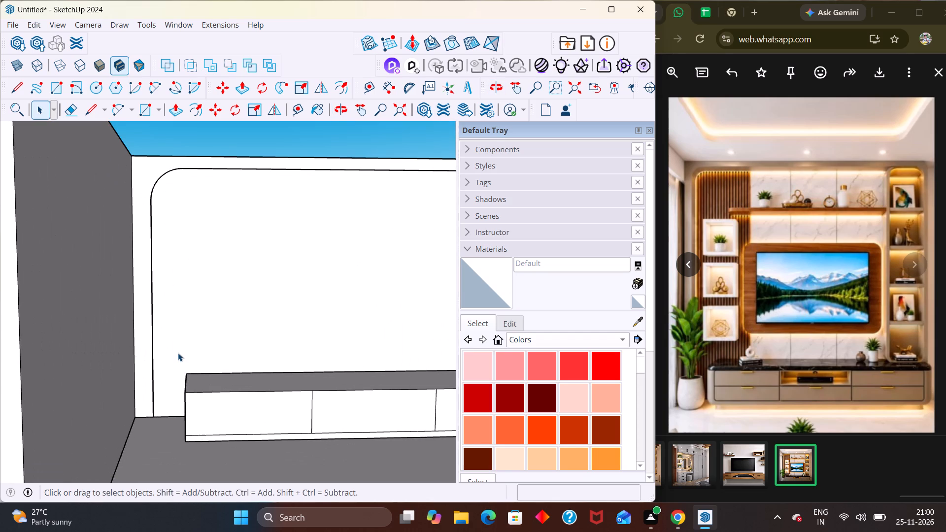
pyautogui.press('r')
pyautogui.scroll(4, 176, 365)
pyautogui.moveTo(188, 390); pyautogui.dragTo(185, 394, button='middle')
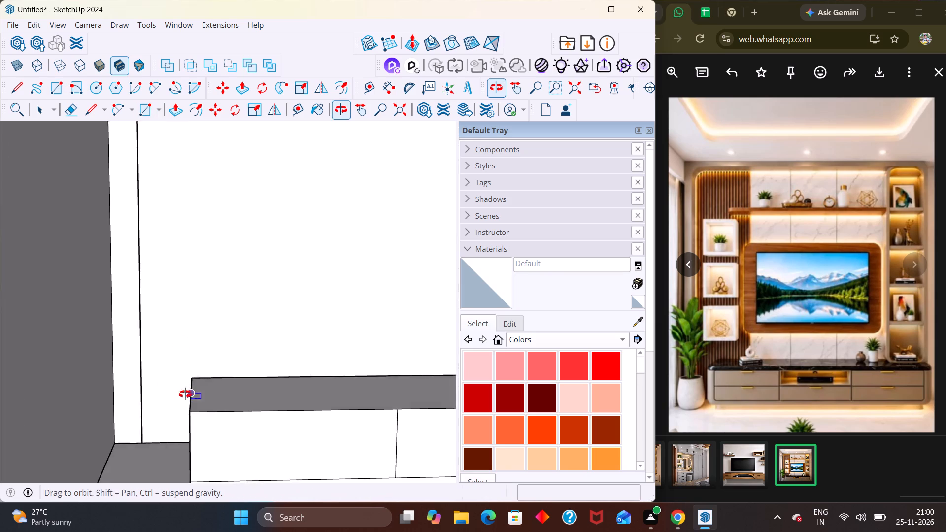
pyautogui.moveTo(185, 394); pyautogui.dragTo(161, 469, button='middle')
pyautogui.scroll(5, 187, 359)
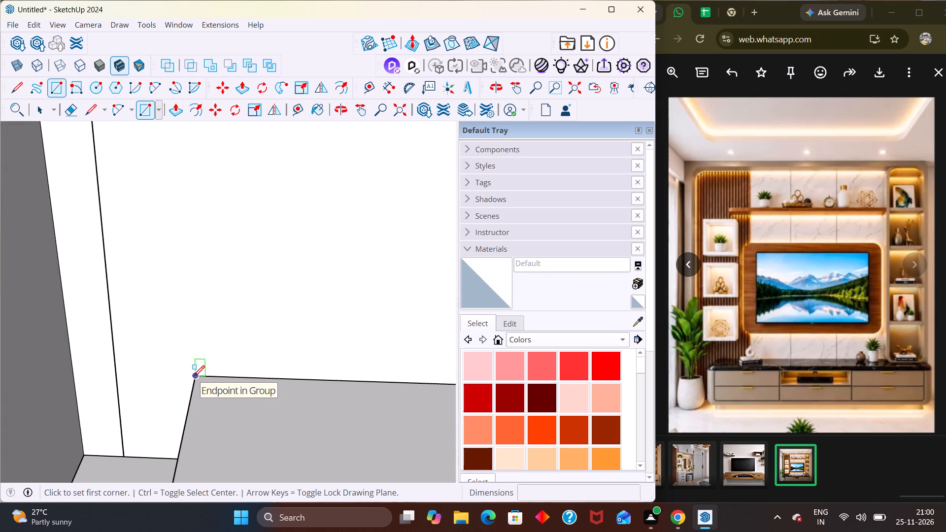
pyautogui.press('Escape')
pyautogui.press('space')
# Inside the TV cabinet group, raise the top face 2 3/4" with Push/Pull, starting a new face for the countertop.
pyautogui.click(216, 441)
pyautogui.click(220, 443)
pyautogui.scroll(-2, 225, 444)
pyautogui.scroll(1, 226, 444)
pyautogui.scroll(-2, 227, 444)
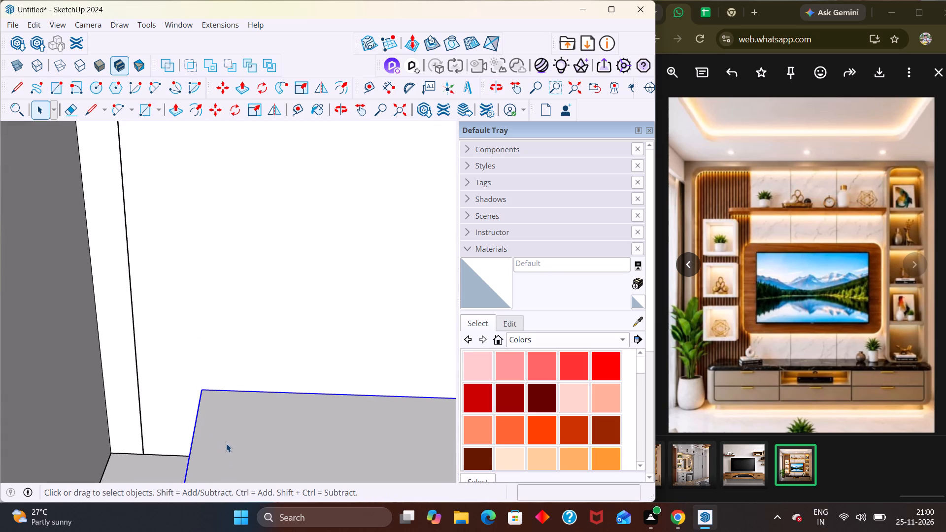
pyautogui.doubleClick(225, 443)
pyautogui.press('p')
pyautogui.scroll(-5, 228, 443)
pyautogui.click(270, 457)
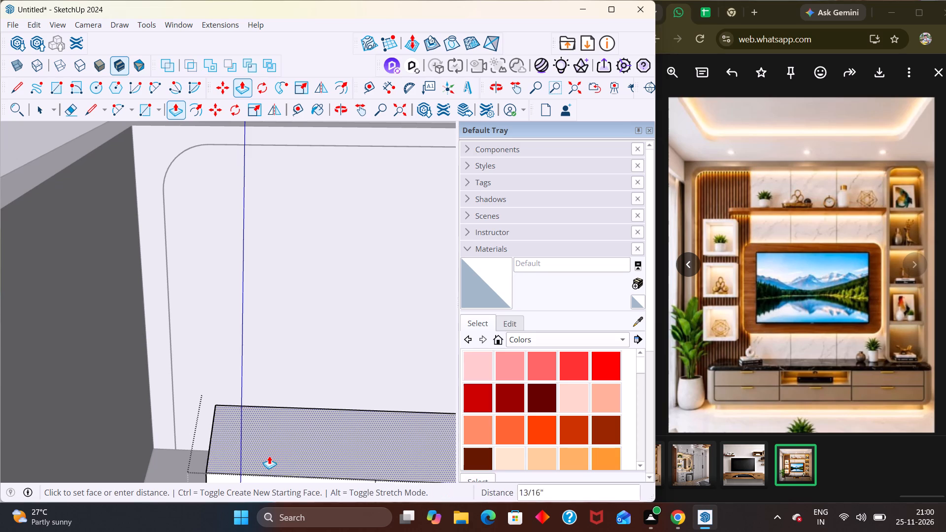
pyautogui.moveTo(269, 443); pyautogui.dragTo(267, 372, button='middle')
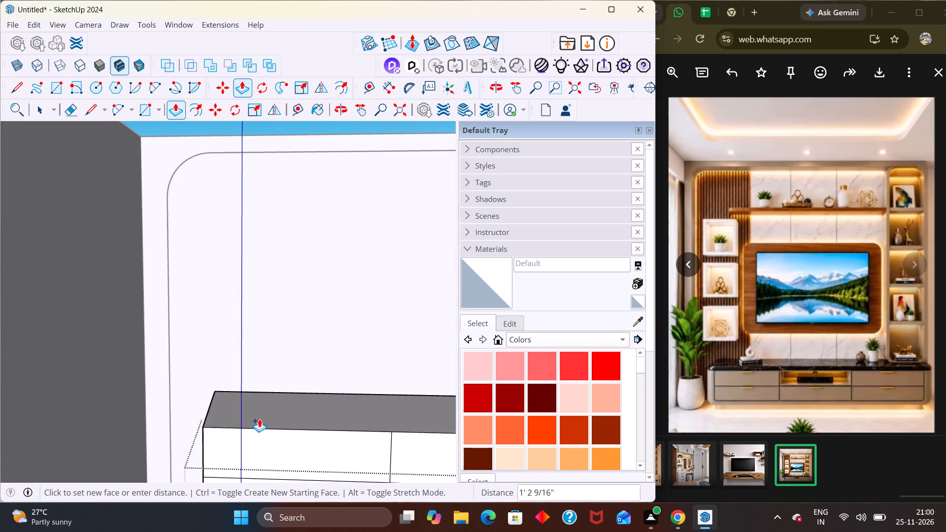
pyautogui.moveTo(239, 456); pyautogui.dragTo(240, 408, button='middle')
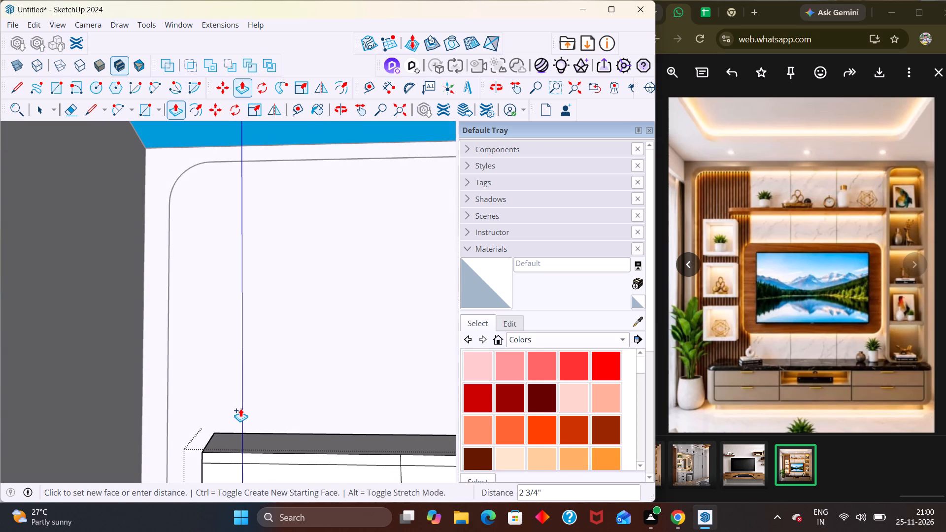
pyautogui.moveTo(248, 419); pyautogui.dragTo(263, 359, button='middle')
pyautogui.moveTo(260, 410); pyautogui.dragTo(255, 433, button='middle')
pyautogui.moveTo(253, 433); pyautogui.dragTo(252, 470, button='middle')
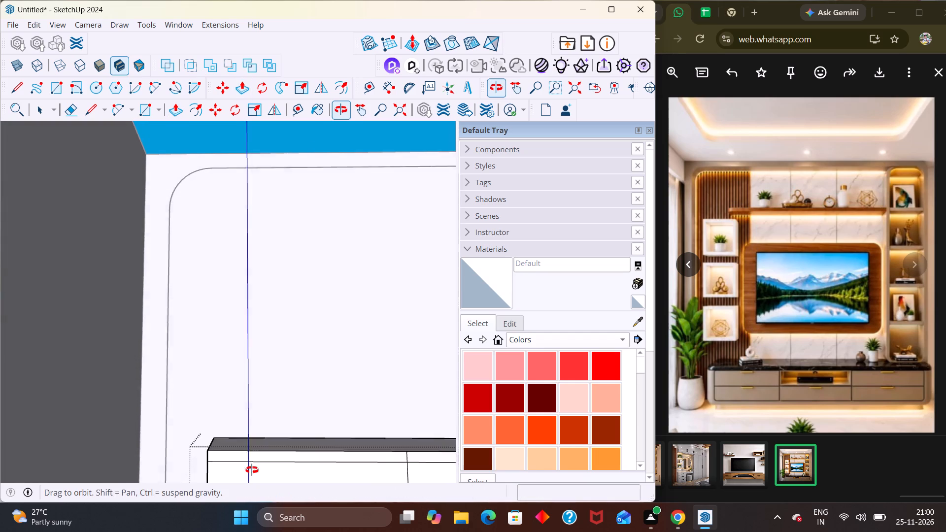
pyautogui.moveTo(252, 470); pyautogui.dragTo(251, 473, button='middle')
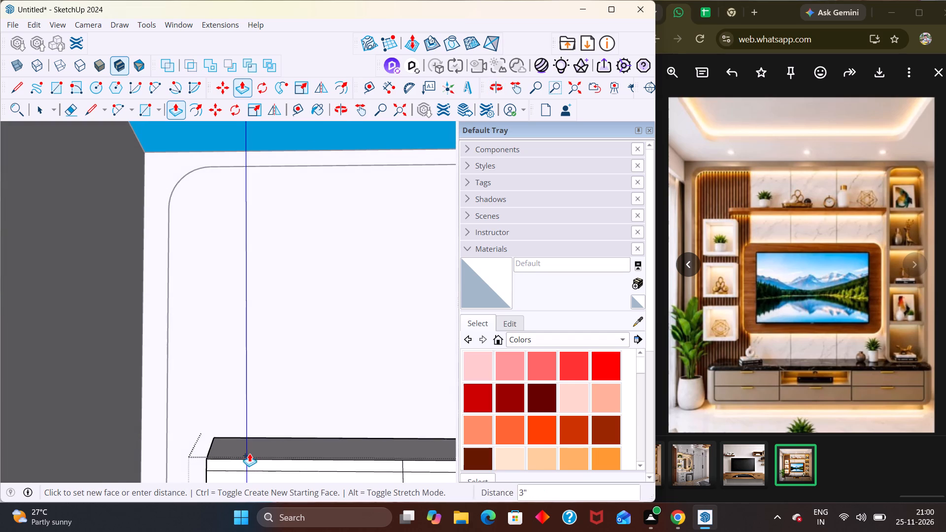
pyautogui.click(250, 454)
pyautogui.scroll(-7, 263, 405)
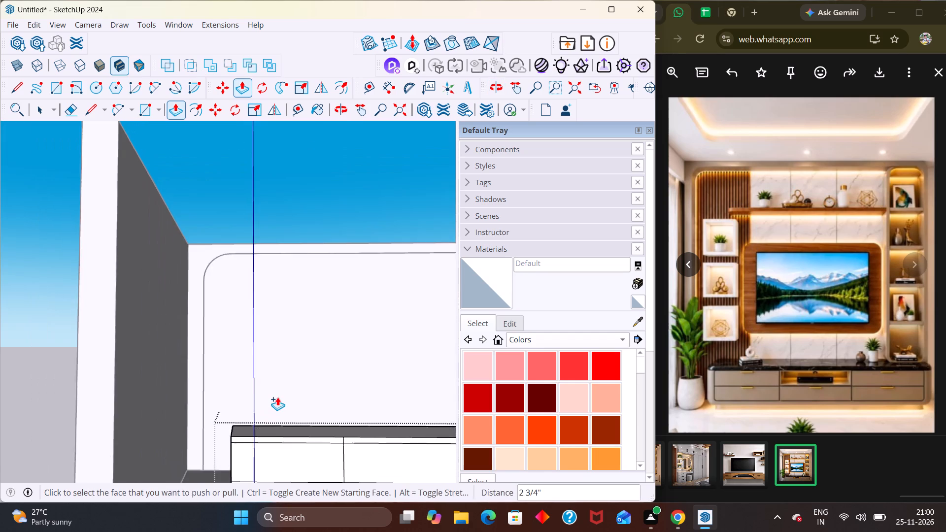
pyautogui.scroll(-3, 277, 397)
pyautogui.press('Escape')
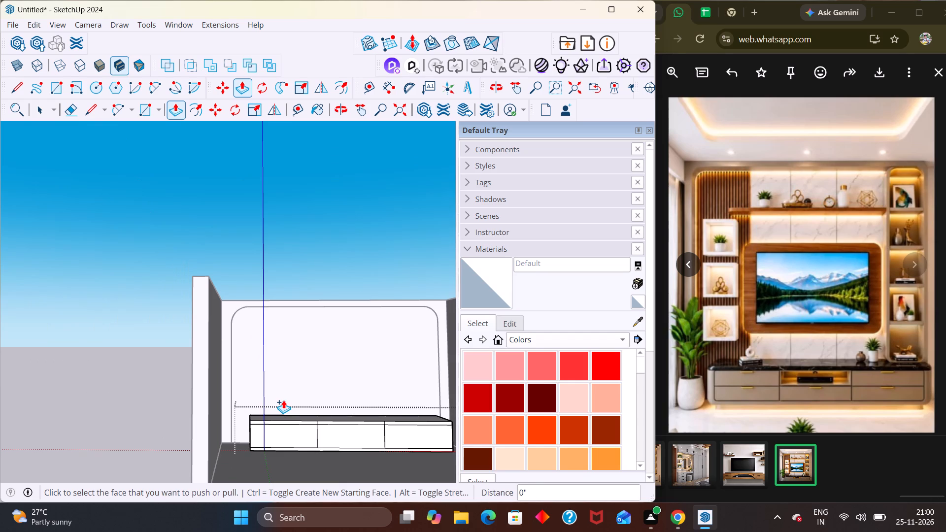
# Erase the two vertical divider stubs crossing the countertop strip on the cabinet front, and close the group.
pyautogui.press('e')
pyautogui.scroll(12, 299, 408)
pyautogui.scroll(-1, 248, 425)
pyautogui.scroll(1, 249, 424)
pyautogui.scroll(-4, 252, 422)
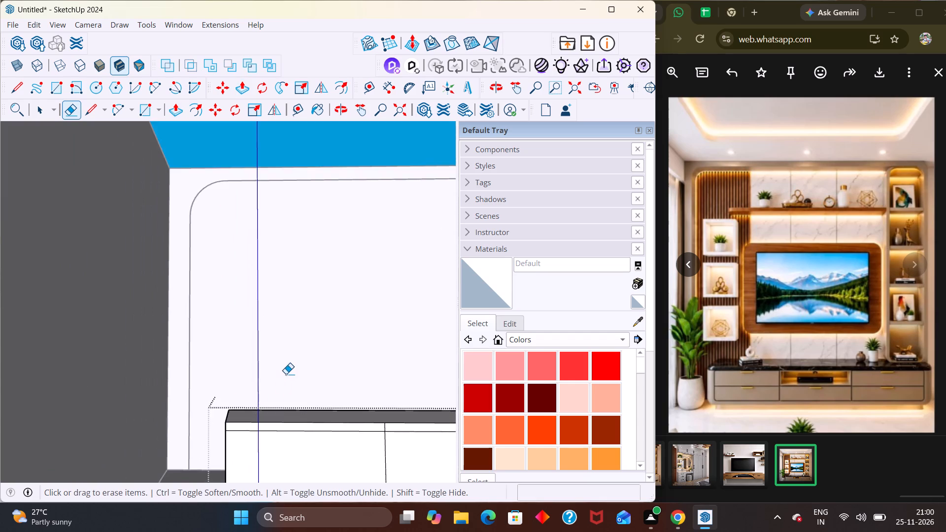
pyautogui.scroll(-6, 286, 374)
pyautogui.moveTo(318, 432); pyautogui.dragTo(331, 423, button='middle')
pyautogui.scroll(10, 330, 432)
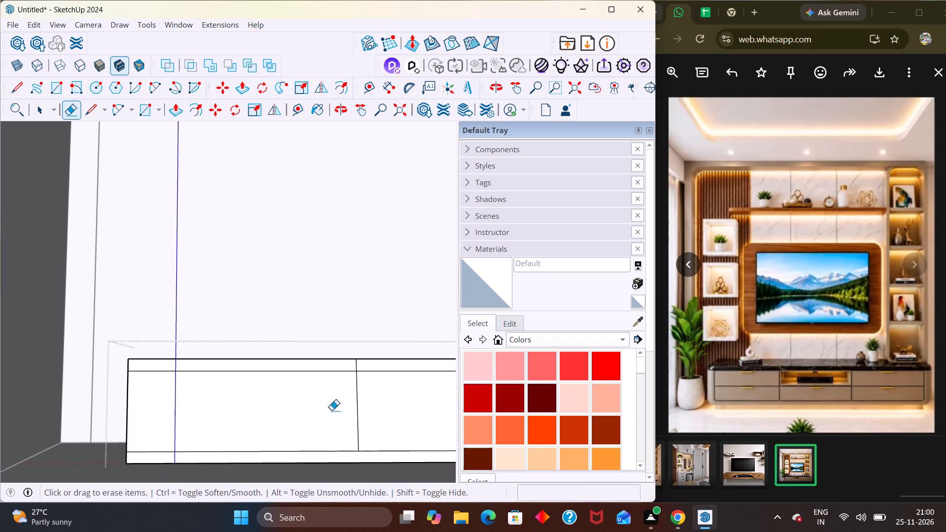
pyautogui.scroll(4, 444, 358)
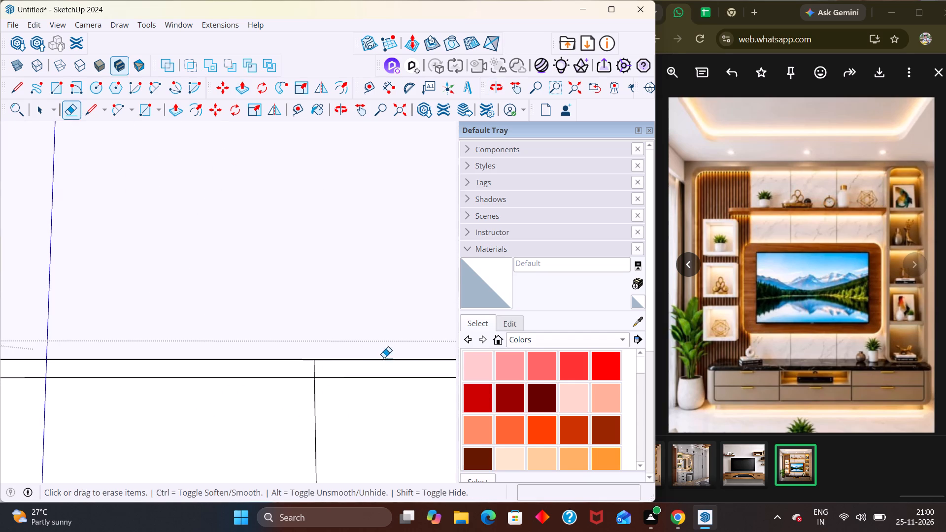
pyautogui.click(309, 364)
pyautogui.moveTo(317, 366); pyautogui.dragTo(309, 367)
pyautogui.scroll(-4, 310, 368)
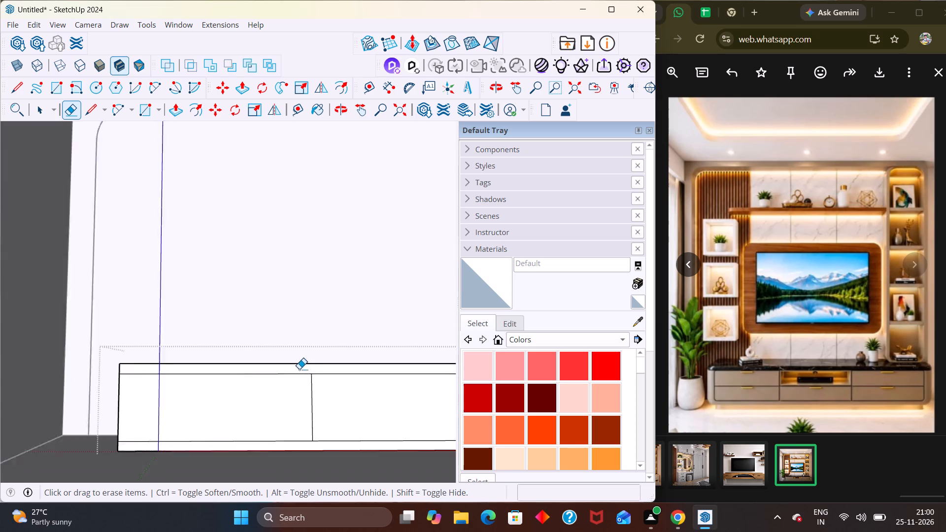
pyautogui.scroll(-9, 299, 369)
pyautogui.moveTo(368, 389); pyautogui.dragTo(272, 395, button='middle')
pyautogui.scroll(4, 431, 392)
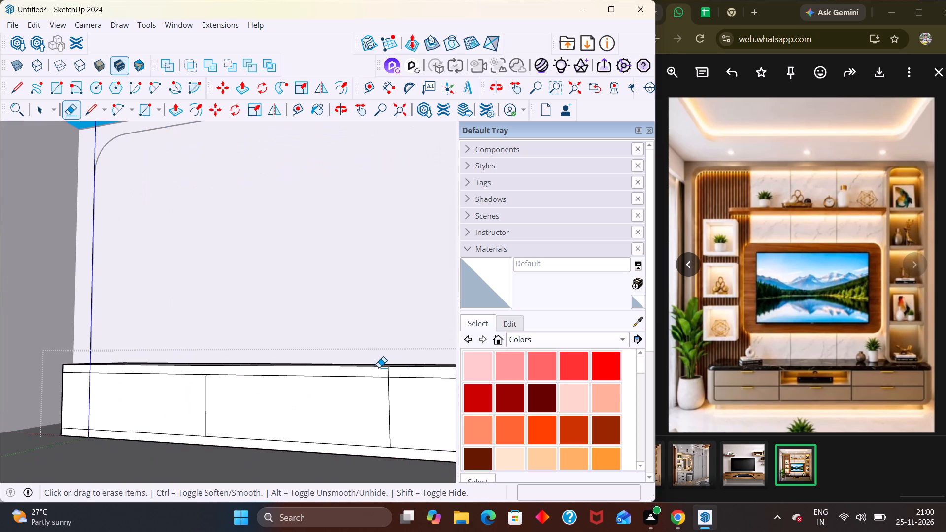
pyautogui.moveTo(379, 369); pyautogui.dragTo(393, 371)
pyautogui.scroll(-2, 353, 397)
pyautogui.scroll(1, 340, 400)
pyautogui.scroll(-9, 339, 400)
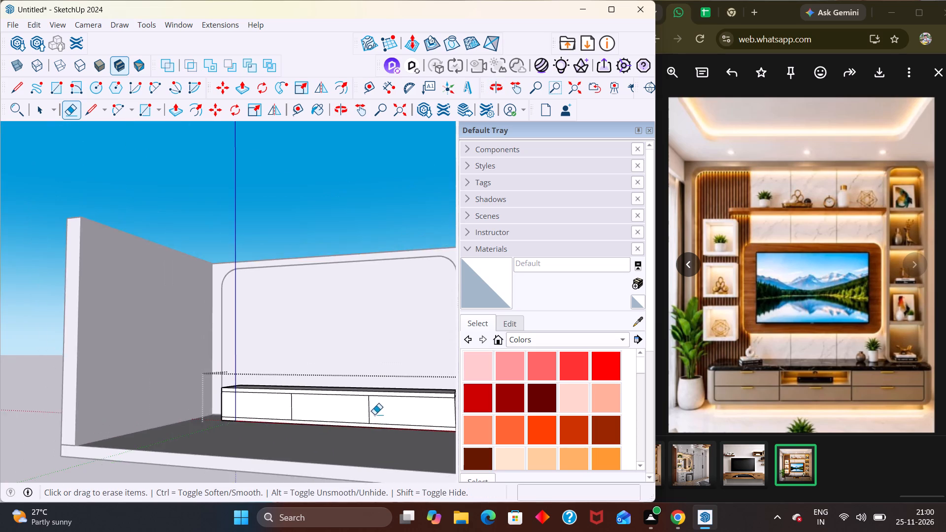
pyautogui.scroll(-5, 383, 416)
pyautogui.moveTo(316, 400); pyautogui.dragTo(347, 425, button='middle')
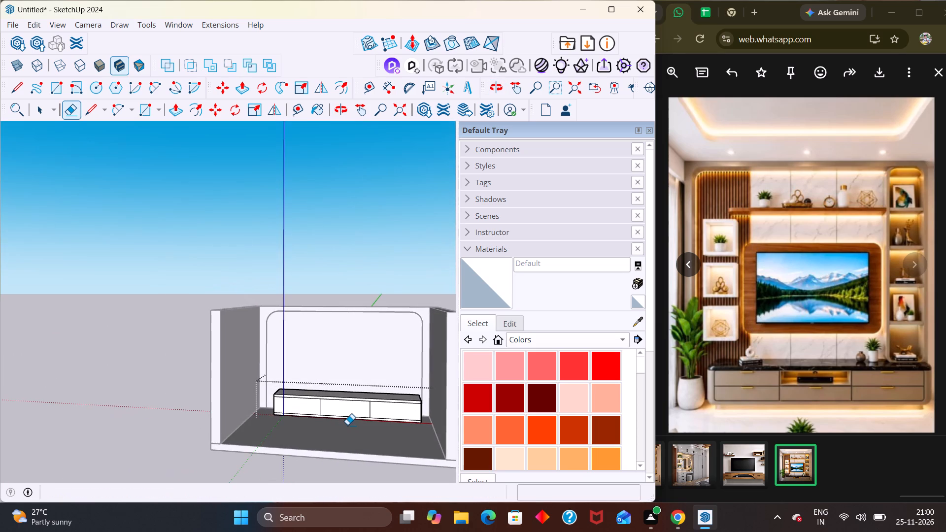
pyautogui.press('Escape')
pyautogui.press('space')
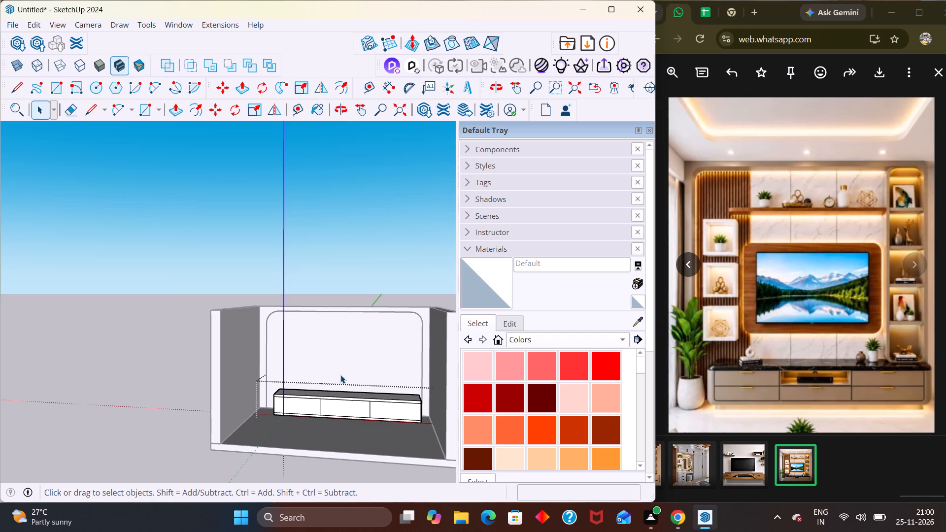
pyautogui.click(342, 267)
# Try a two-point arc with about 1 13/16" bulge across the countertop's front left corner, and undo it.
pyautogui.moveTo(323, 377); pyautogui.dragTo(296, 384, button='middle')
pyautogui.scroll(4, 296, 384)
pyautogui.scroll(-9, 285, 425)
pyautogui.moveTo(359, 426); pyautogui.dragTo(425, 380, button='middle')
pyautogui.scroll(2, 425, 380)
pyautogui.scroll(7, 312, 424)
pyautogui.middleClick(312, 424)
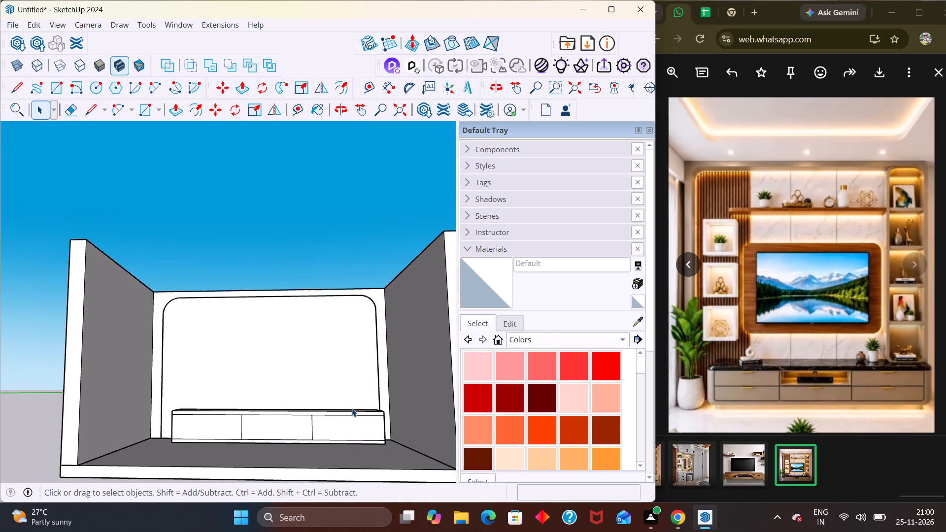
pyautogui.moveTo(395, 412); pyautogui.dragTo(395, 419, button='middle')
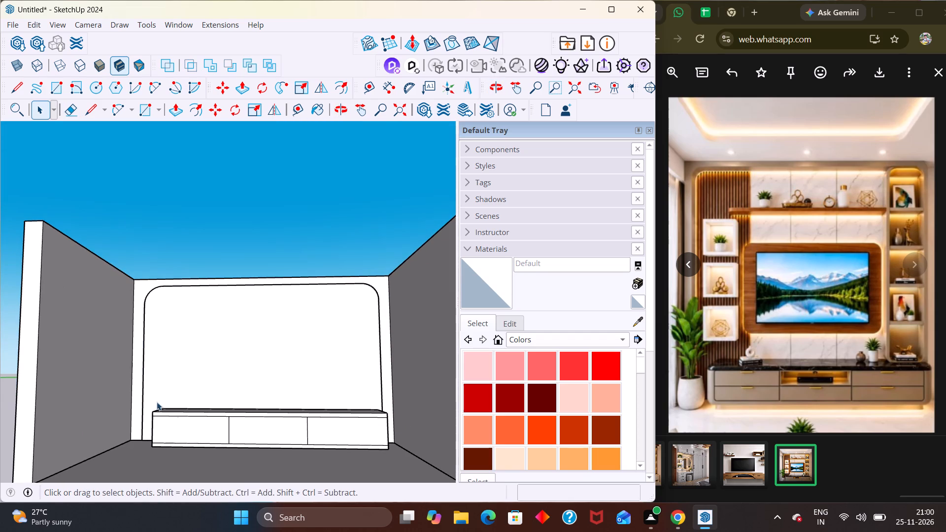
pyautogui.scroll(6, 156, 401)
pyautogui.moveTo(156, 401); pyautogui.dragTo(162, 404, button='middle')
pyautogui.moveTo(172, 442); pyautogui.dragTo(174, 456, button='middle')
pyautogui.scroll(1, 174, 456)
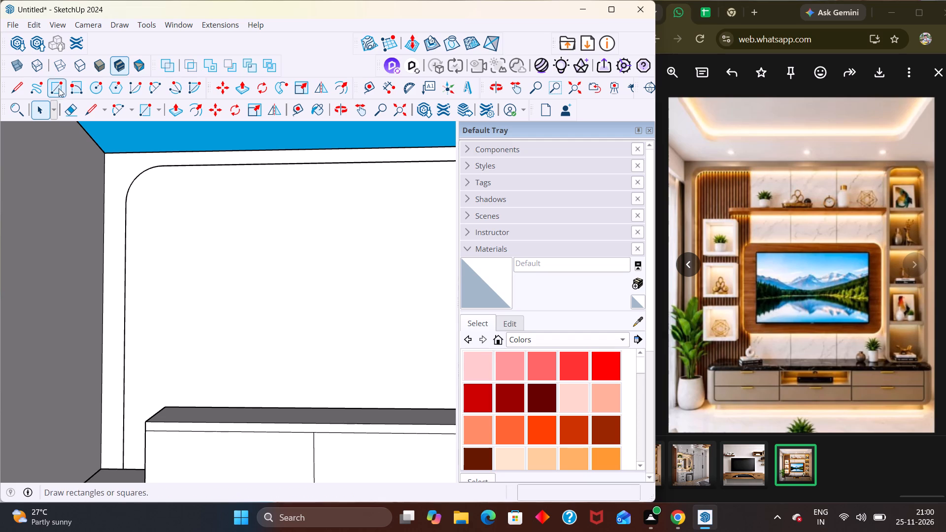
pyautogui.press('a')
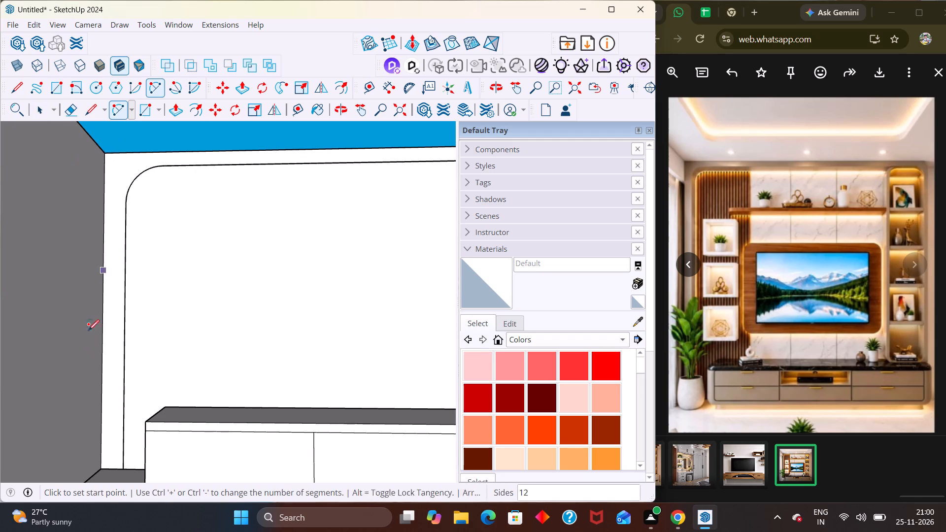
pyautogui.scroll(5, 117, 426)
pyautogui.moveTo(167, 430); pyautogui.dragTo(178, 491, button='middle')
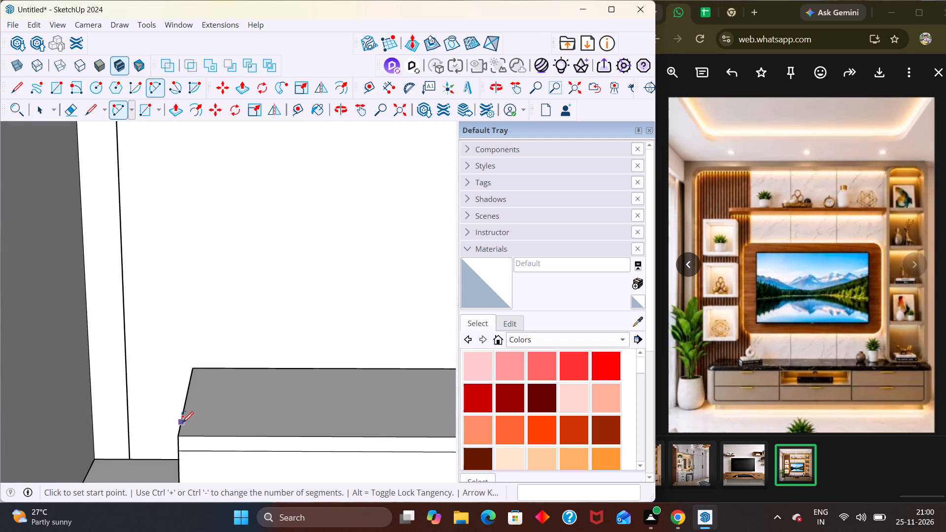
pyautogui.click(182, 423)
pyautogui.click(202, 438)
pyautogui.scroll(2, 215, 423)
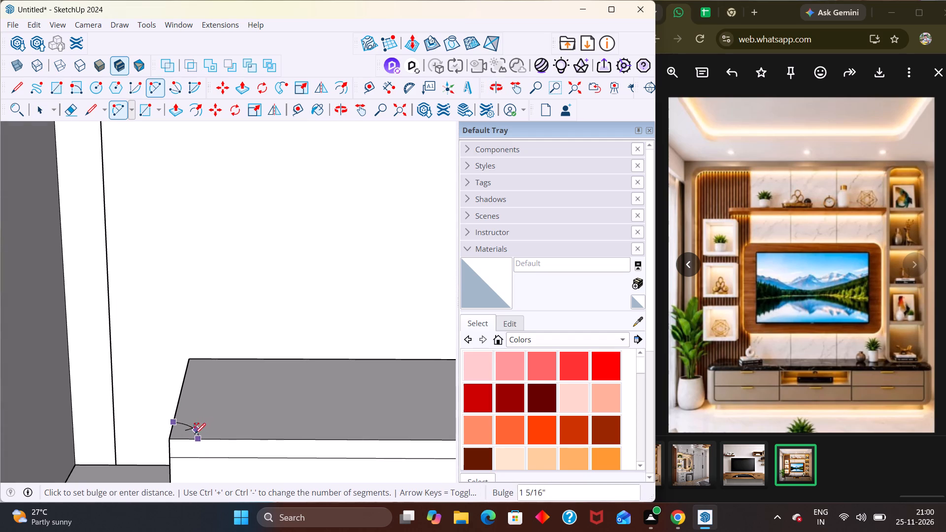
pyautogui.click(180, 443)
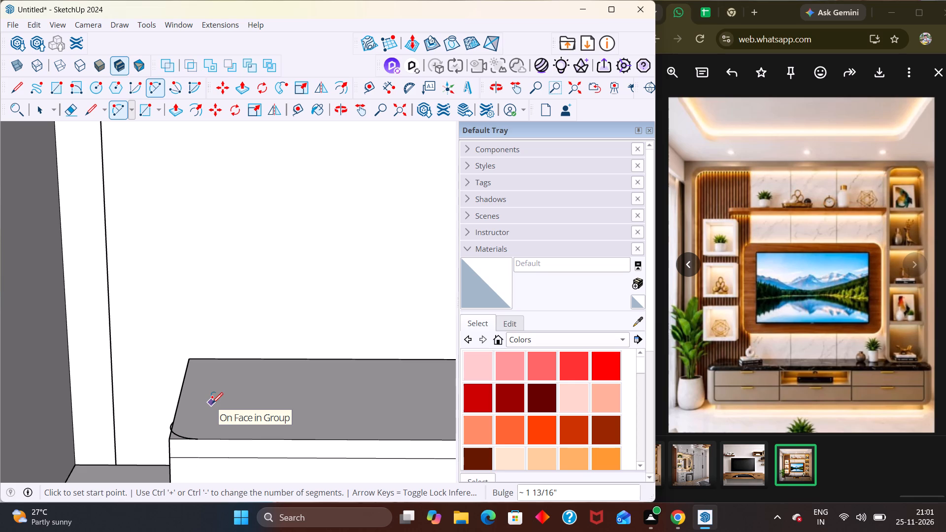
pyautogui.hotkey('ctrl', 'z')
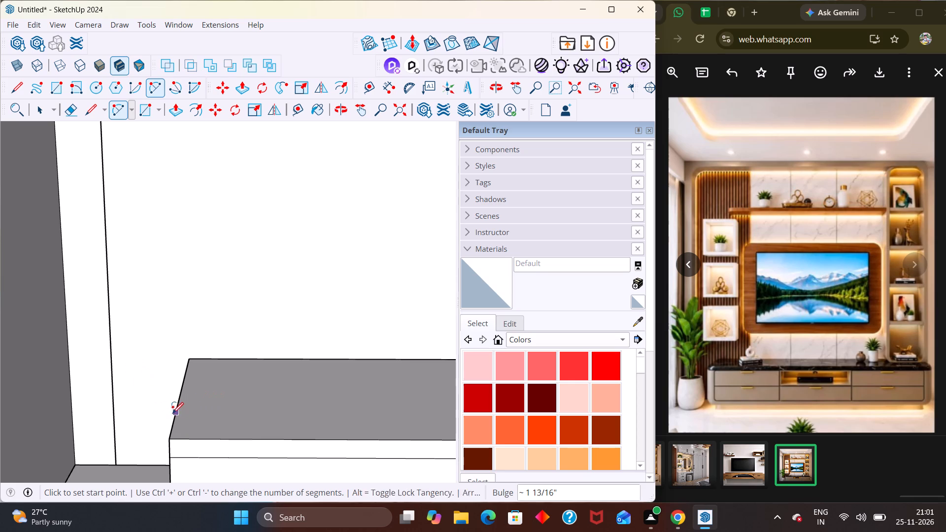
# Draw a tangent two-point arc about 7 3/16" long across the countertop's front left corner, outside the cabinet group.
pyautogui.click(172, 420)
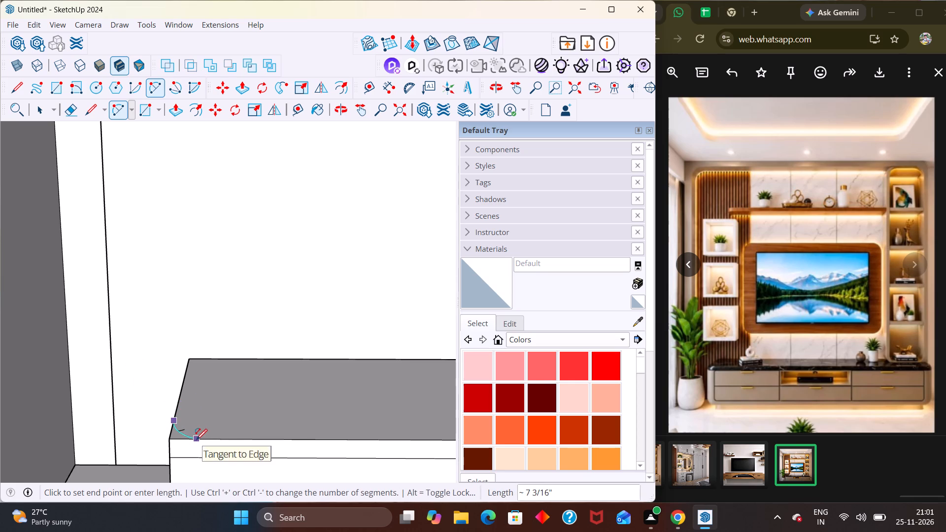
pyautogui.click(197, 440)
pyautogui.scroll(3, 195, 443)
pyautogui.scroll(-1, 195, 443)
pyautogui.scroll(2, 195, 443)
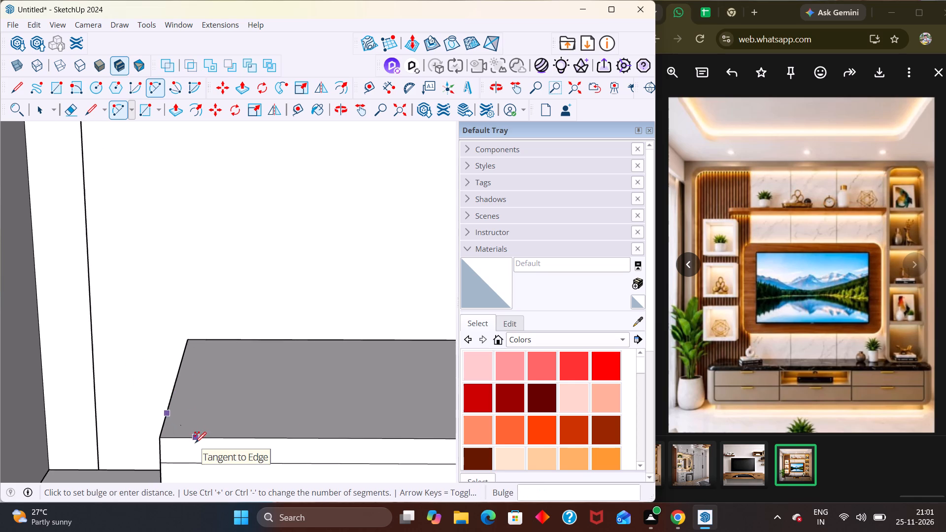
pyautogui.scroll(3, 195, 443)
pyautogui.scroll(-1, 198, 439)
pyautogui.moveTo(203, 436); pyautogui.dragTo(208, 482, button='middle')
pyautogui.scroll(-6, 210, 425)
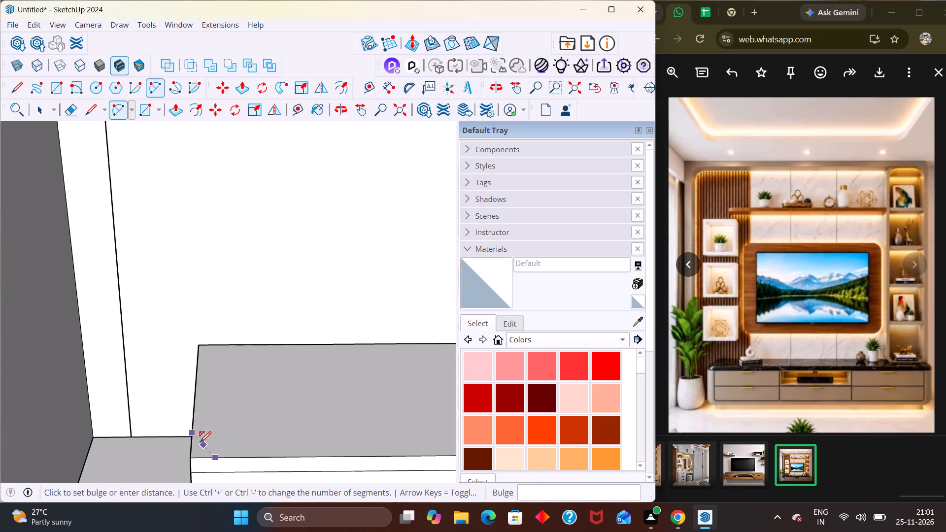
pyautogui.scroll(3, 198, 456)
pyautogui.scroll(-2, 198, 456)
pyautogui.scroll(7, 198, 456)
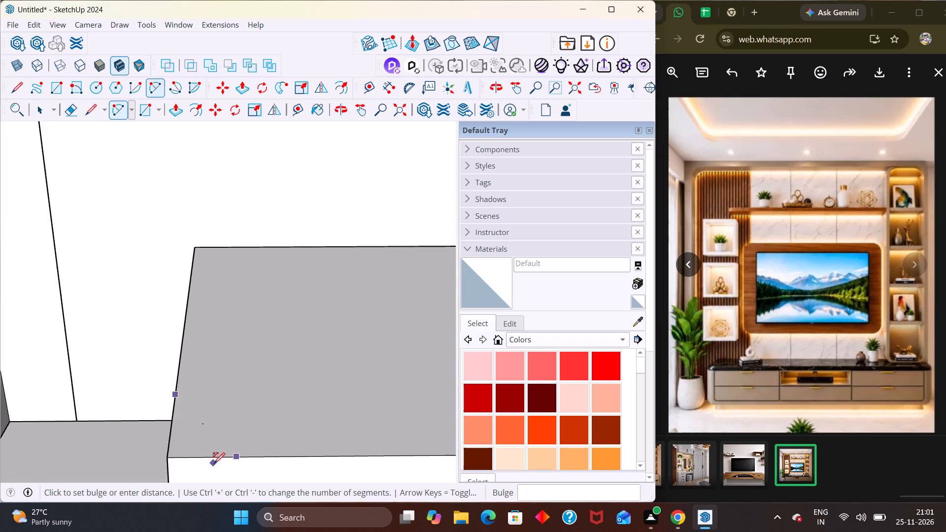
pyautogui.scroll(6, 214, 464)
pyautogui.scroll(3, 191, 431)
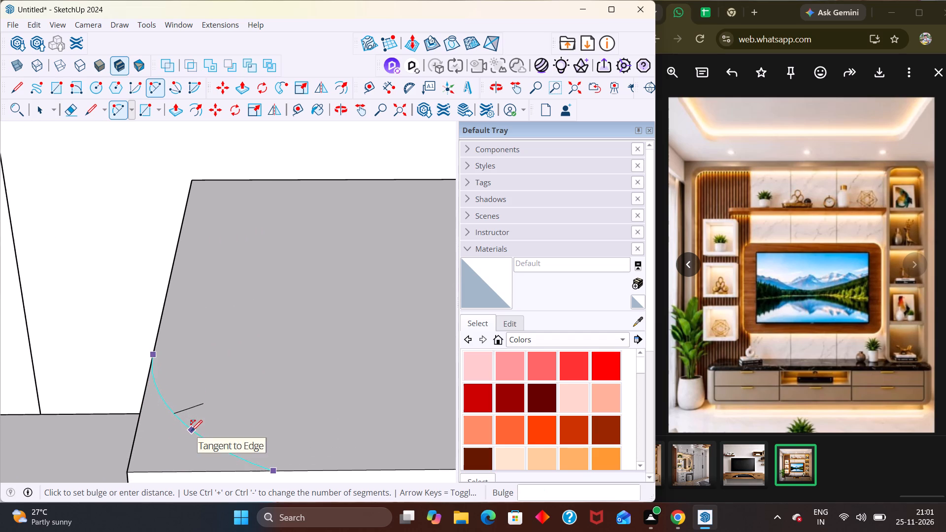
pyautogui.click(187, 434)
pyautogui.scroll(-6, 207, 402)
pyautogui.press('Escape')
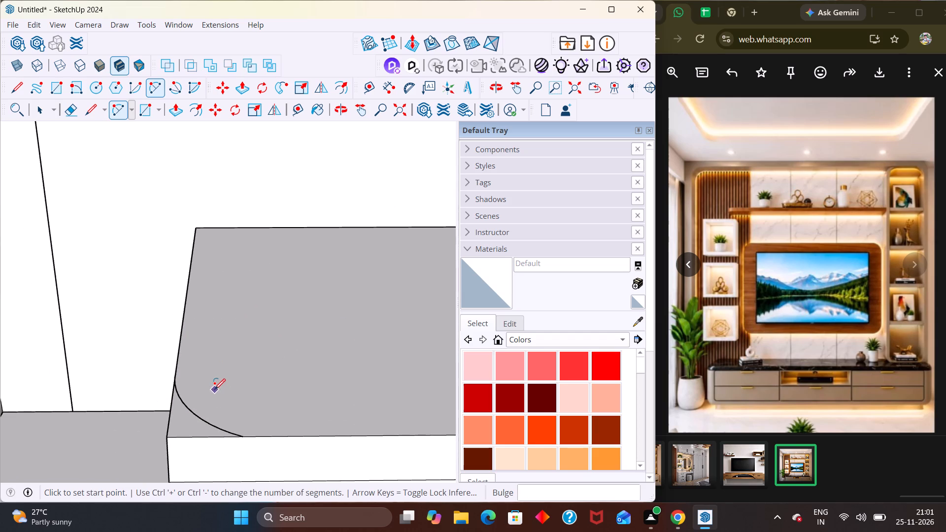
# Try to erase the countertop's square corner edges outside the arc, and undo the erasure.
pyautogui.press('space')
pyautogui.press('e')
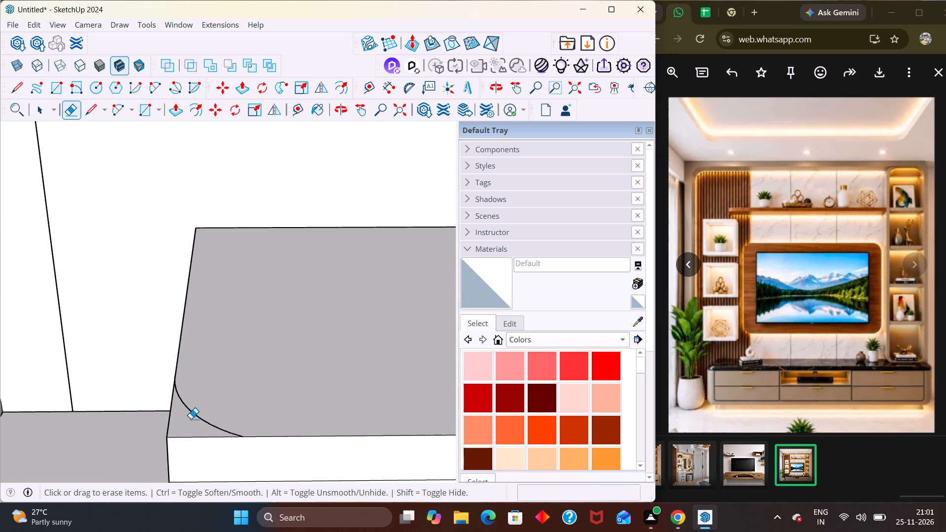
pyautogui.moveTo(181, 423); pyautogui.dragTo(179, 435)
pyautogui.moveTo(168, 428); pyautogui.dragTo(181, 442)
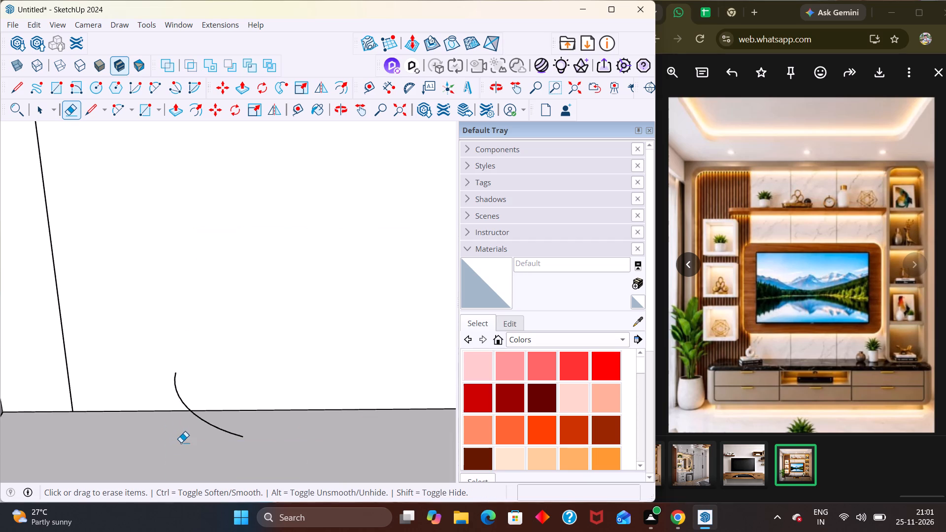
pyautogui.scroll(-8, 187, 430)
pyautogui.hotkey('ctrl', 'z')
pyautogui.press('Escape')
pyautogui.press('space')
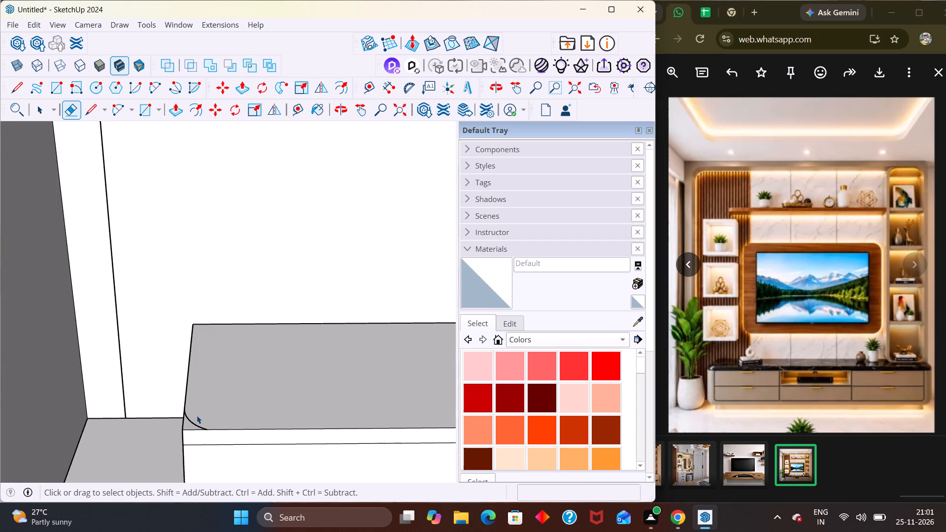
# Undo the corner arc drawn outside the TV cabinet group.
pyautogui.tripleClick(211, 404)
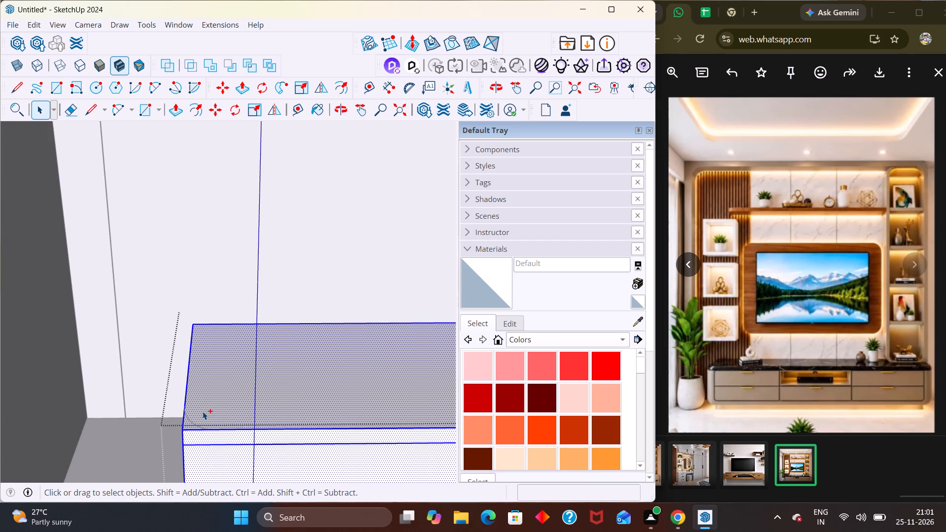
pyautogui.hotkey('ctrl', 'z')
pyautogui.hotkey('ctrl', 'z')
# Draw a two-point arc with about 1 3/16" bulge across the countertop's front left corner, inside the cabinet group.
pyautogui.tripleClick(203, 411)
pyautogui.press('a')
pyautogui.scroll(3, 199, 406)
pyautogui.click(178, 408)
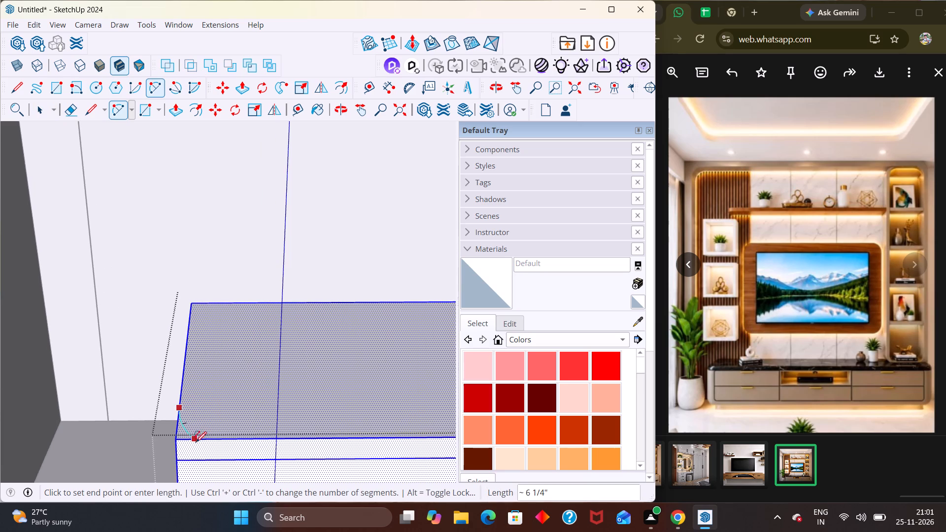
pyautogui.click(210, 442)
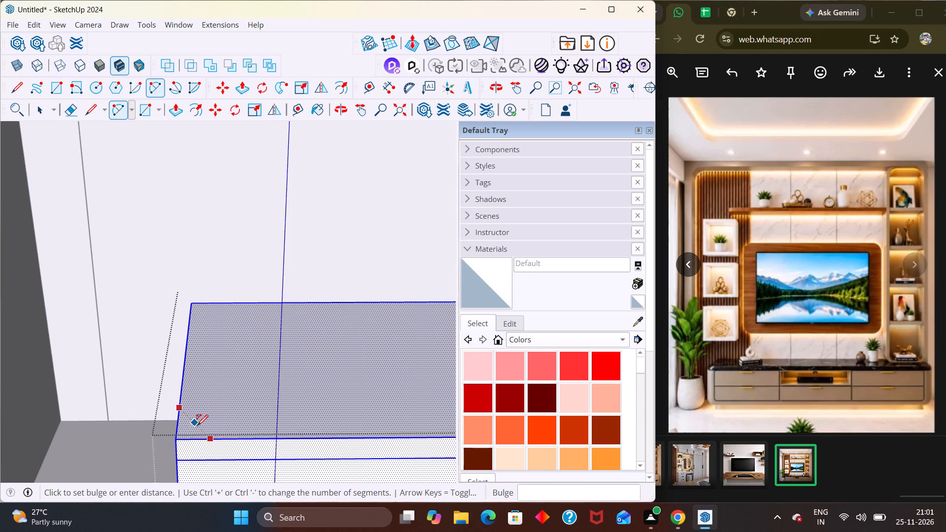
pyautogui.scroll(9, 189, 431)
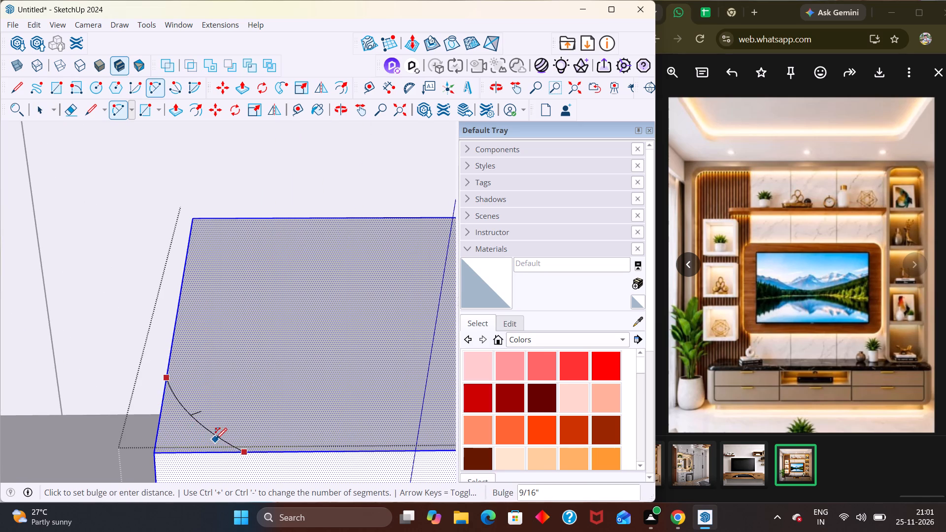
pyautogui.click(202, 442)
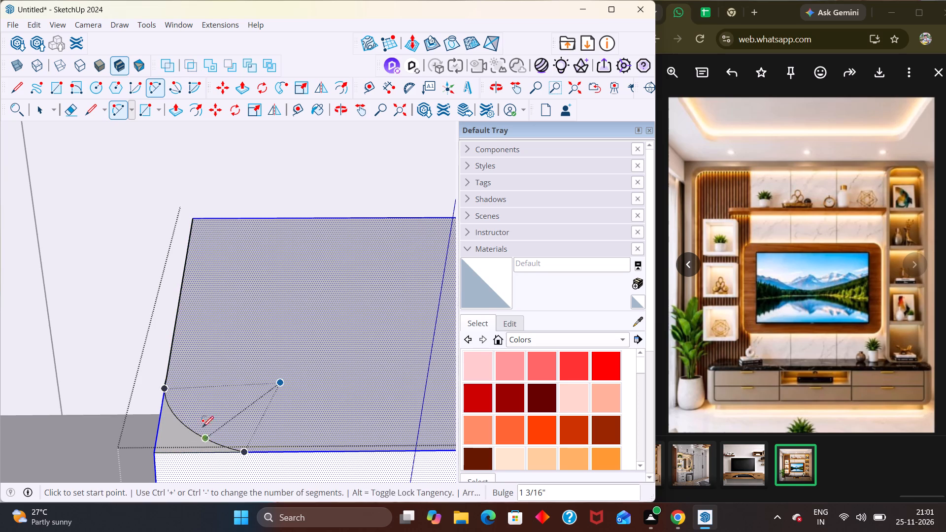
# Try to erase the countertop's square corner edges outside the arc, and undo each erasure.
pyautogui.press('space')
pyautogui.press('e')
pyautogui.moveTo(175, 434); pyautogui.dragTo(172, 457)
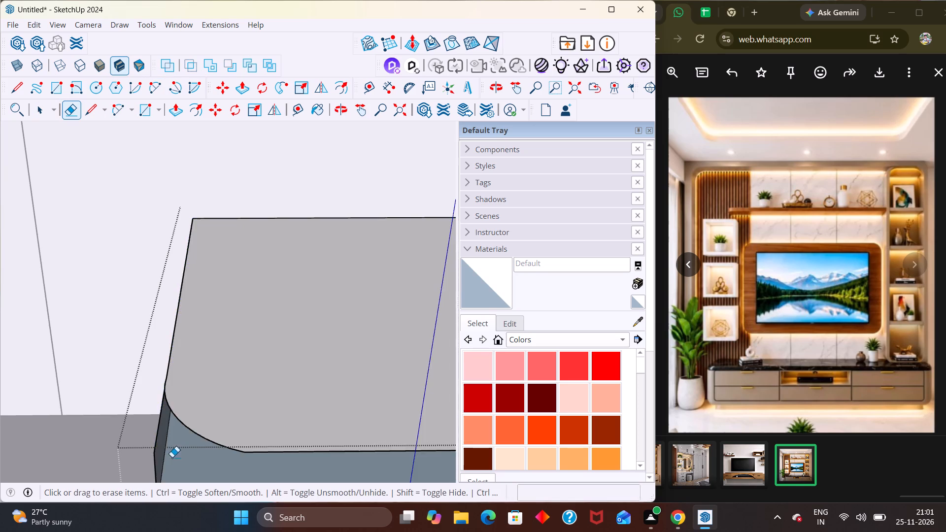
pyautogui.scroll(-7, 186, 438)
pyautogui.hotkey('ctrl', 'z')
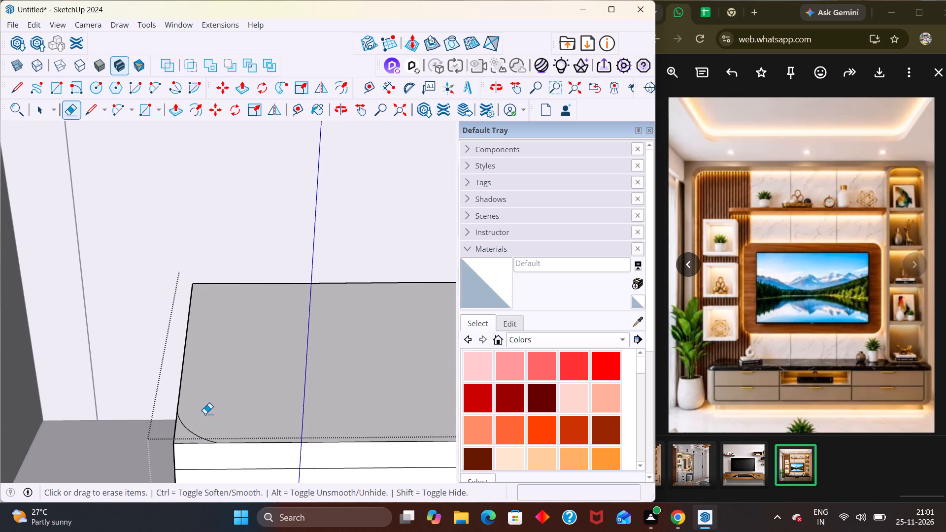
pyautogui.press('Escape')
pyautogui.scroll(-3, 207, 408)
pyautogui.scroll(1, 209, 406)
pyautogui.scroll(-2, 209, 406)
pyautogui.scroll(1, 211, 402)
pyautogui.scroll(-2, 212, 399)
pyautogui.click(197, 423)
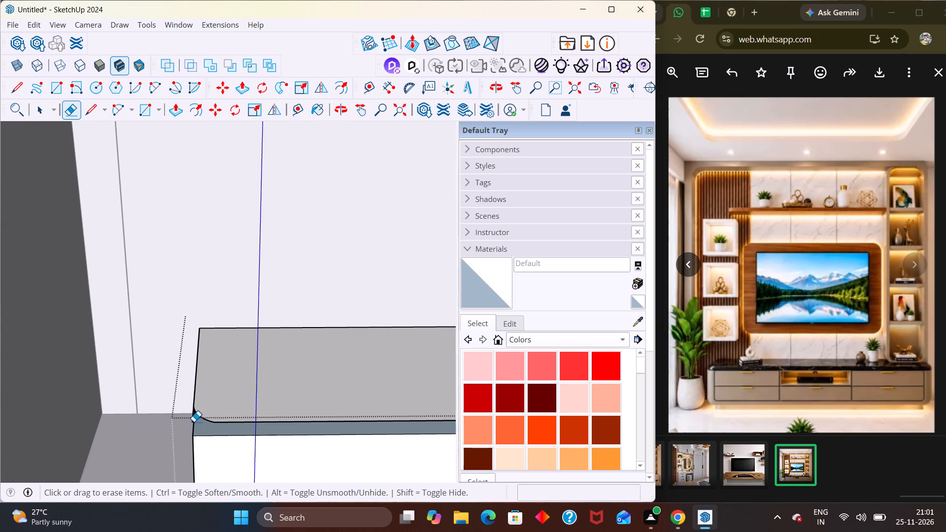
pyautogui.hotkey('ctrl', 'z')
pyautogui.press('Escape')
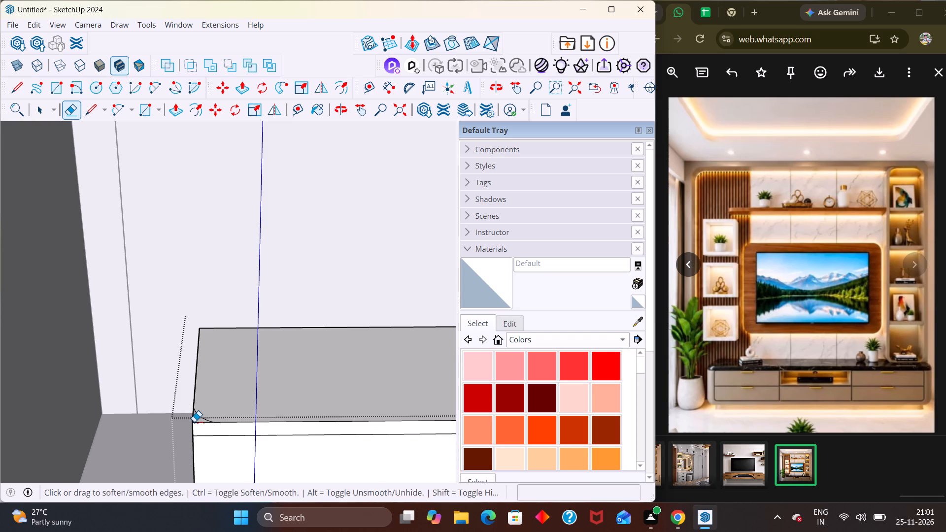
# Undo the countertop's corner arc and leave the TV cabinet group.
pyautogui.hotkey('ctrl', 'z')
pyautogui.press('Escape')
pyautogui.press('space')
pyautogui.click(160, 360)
# Examine the TV-wall panel and low cabinet from the front, up to the panel's upper left corner, against the reference.
pyautogui.scroll(-2, 172, 365)
pyautogui.scroll(1, 184, 365)
pyautogui.scroll(-3, 191, 364)
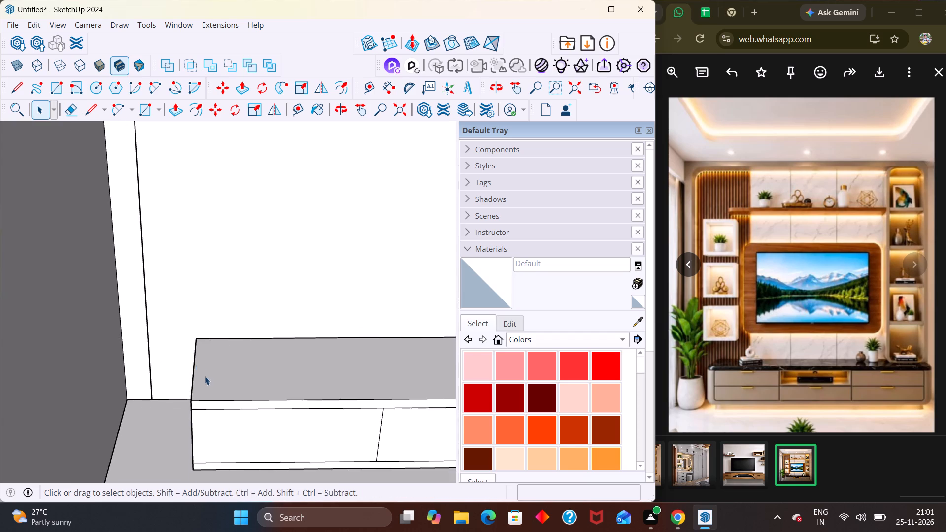
pyautogui.scroll(-12, 179, 394)
pyautogui.moveTo(242, 393); pyautogui.dragTo(280, 317, button='middle')
pyautogui.scroll(4, 280, 317)
pyautogui.scroll(-1, 285, 351)
pyautogui.scroll(1, 277, 362)
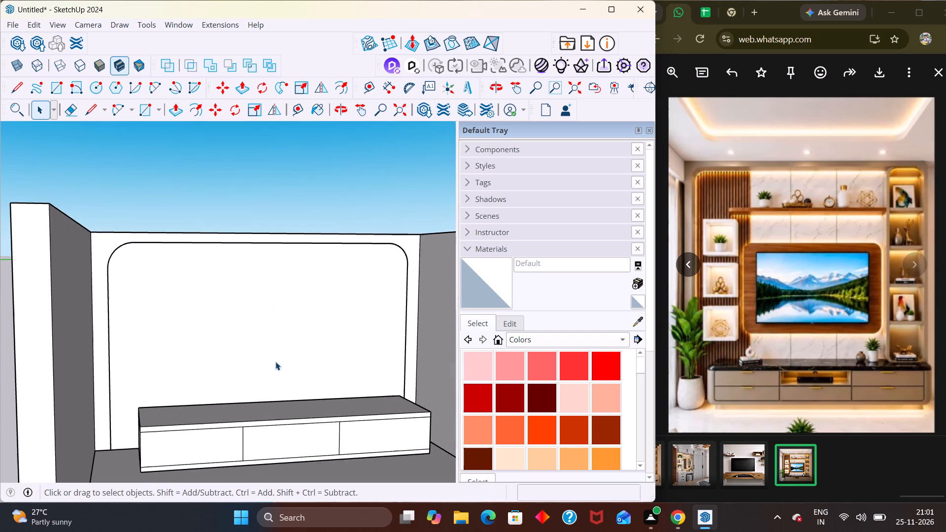
pyautogui.scroll(-2, 284, 363)
pyautogui.moveTo(291, 391); pyautogui.dragTo(254, 384, button='middle')
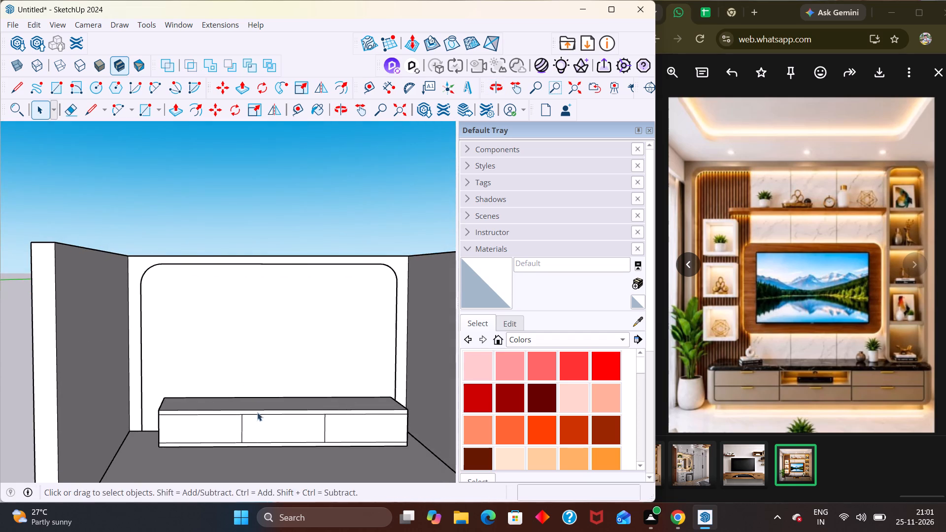
pyautogui.moveTo(248, 430); pyautogui.dragTo(240, 393, button='middle')
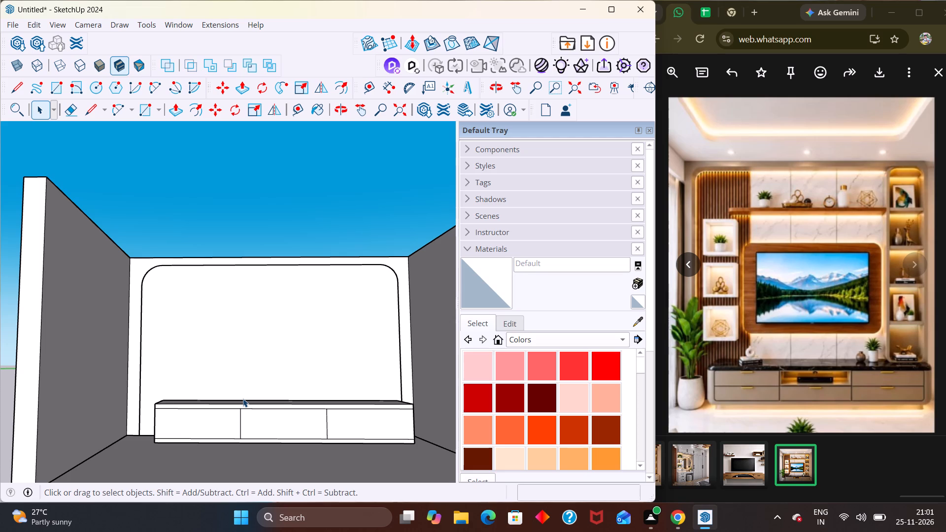
pyautogui.scroll(4, 90, 217)
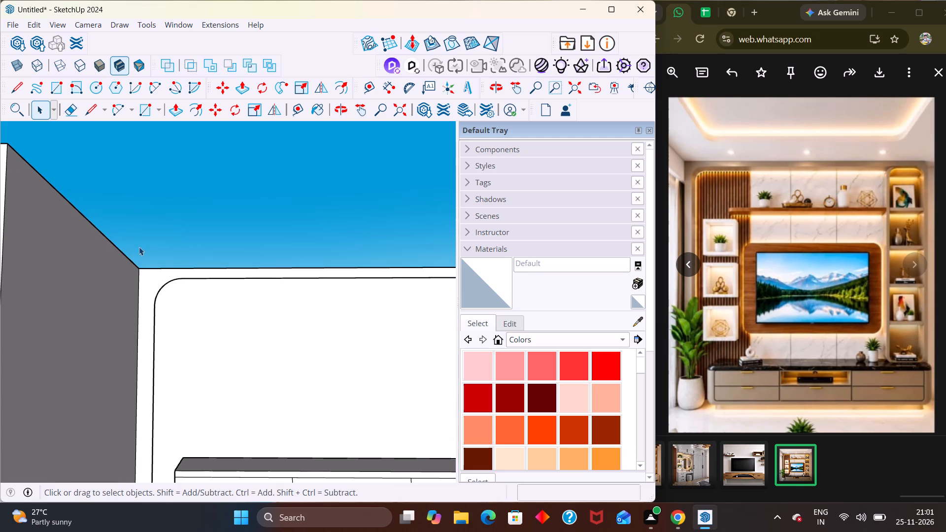
pyautogui.scroll(-3, 210, 281)
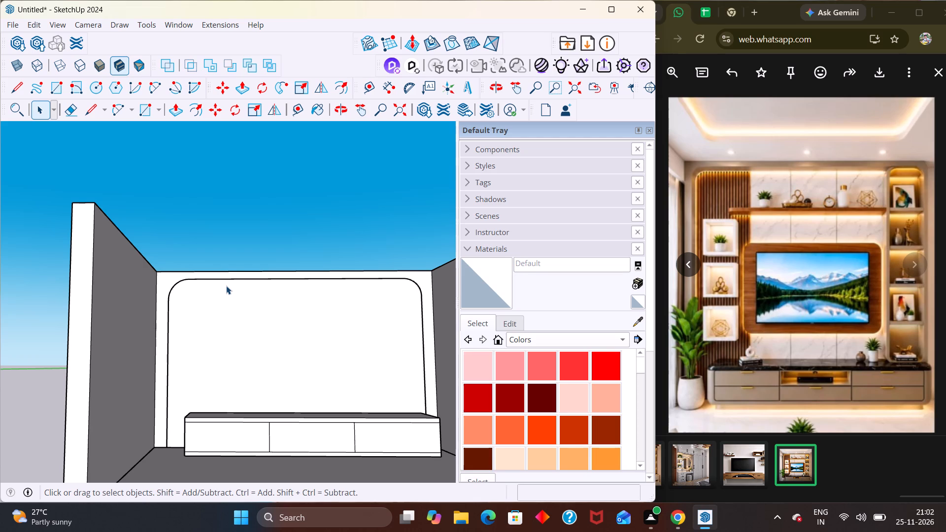
# Draw a narrow vertical rectangle about 5 9/16" by 7' 7 1/2" on the TV wall, from the panel's top edge down to the cabinet.
pyautogui.press('r')
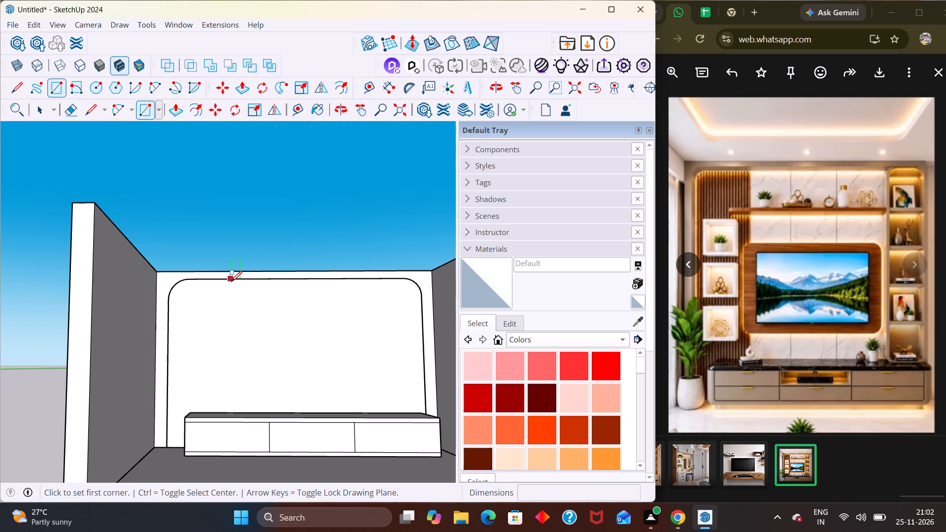
pyautogui.click(237, 281)
pyautogui.scroll(2, 227, 296)
pyautogui.moveTo(227, 296); pyautogui.dragTo(225, 414, button='middle')
pyautogui.scroll(9, 253, 304)
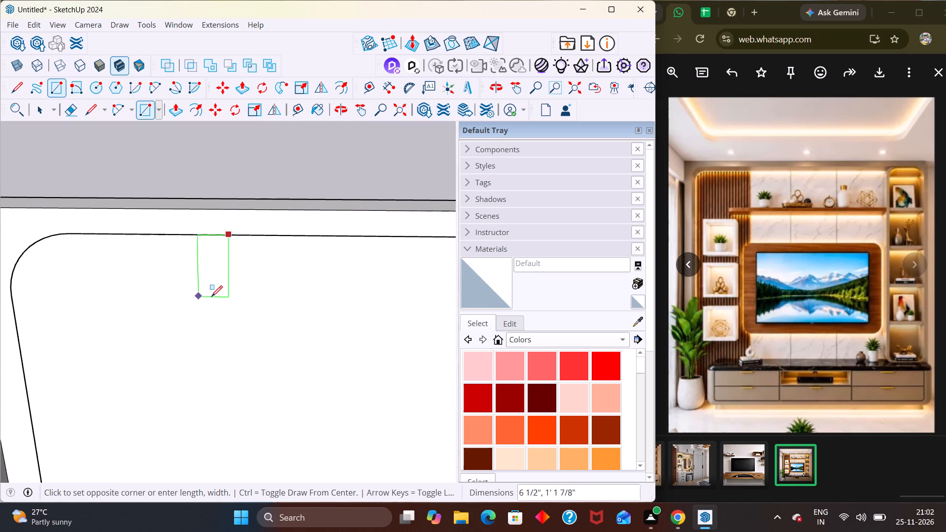
pyautogui.moveTo(212, 297); pyautogui.dragTo(203, 428, button='middle')
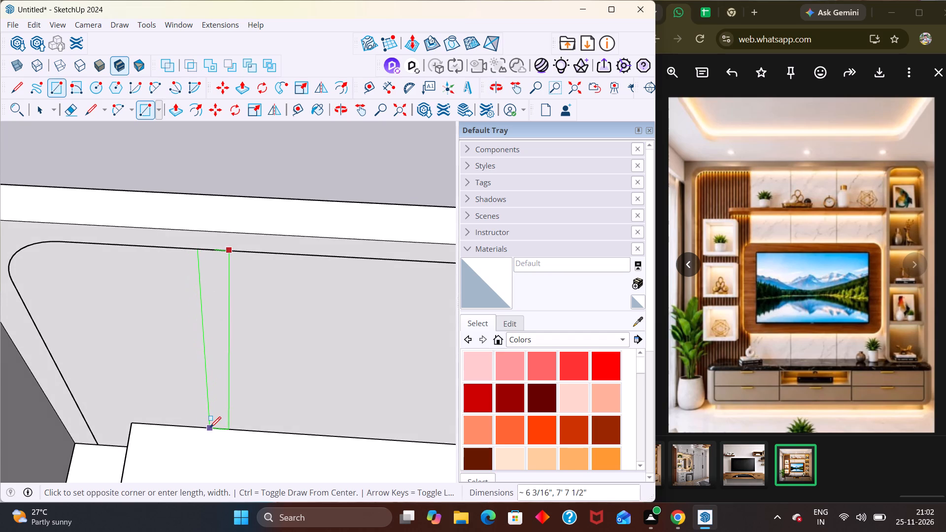
pyautogui.scroll(8, 208, 427)
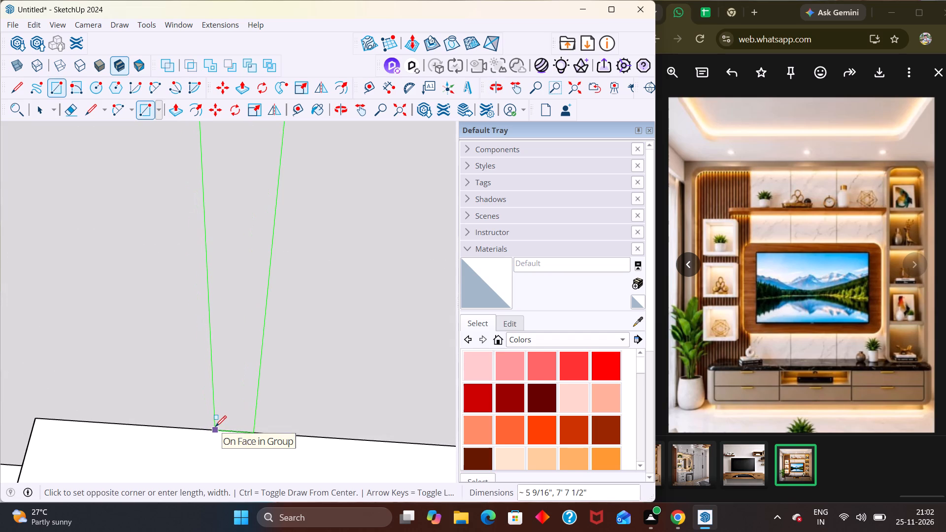
pyautogui.click(215, 427)
pyautogui.scroll(-20, 243, 350)
pyautogui.scroll(-1, 243, 350)
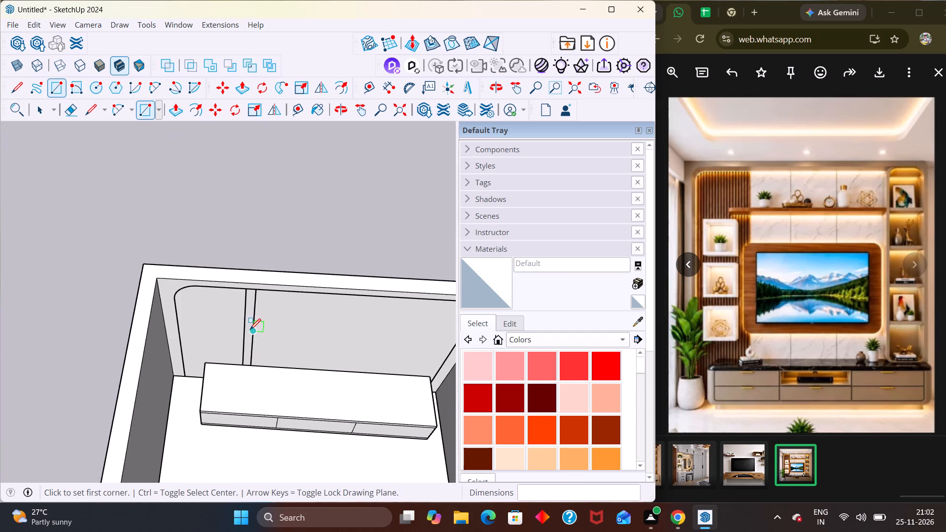
# Select the narrow rectangle together with its edges and make it a group.
pyautogui.press('space')
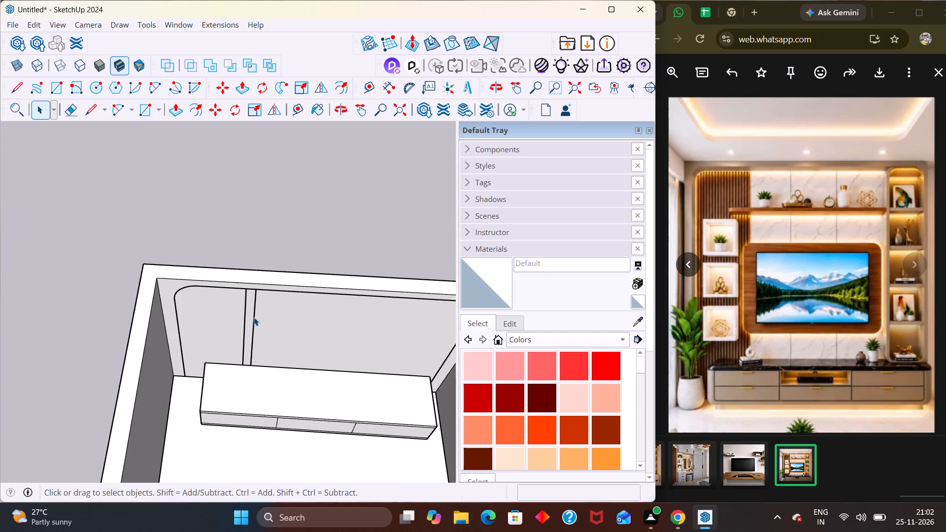
pyautogui.doubleClick(251, 317)
pyautogui.rightClick(251, 317)
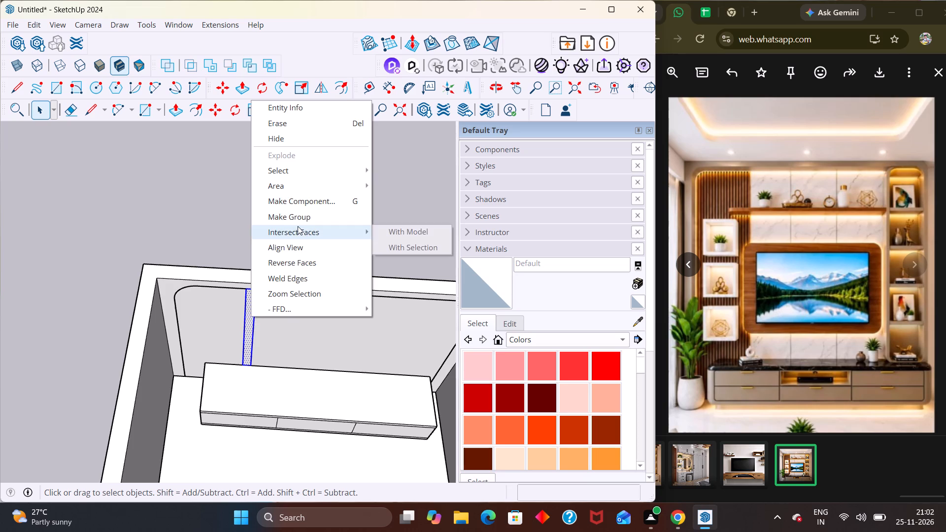
pyautogui.click(297, 221)
# Open the strip's group and push/pull its face out from the wall by about 1 11/16".
pyautogui.doubleClick(250, 314)
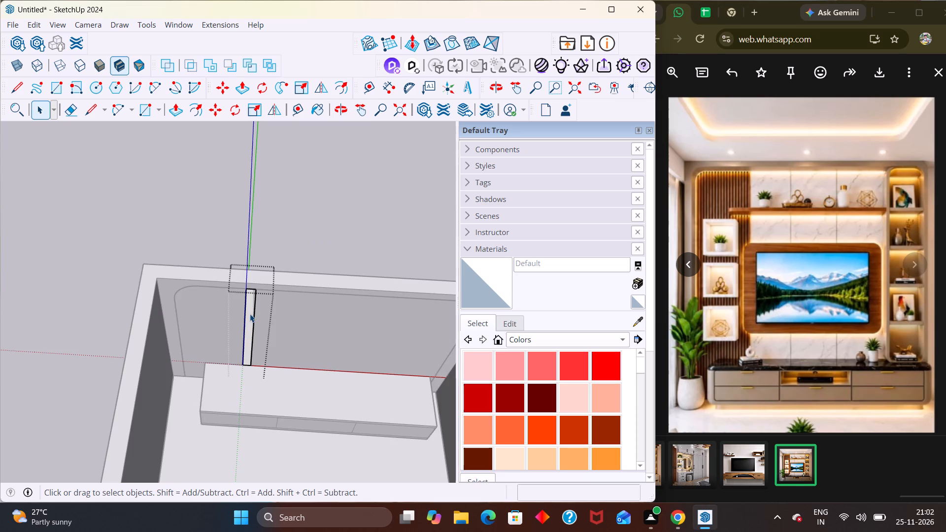
pyautogui.press('p')
pyautogui.scroll(3, 250, 314)
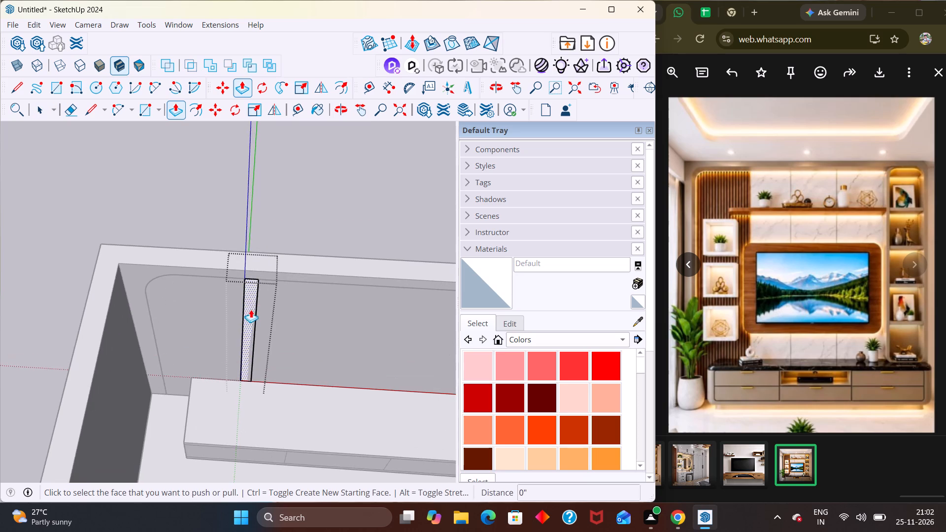
pyautogui.moveTo(252, 307); pyautogui.dragTo(245, 353, button='middle')
pyautogui.scroll(8, 261, 290)
pyautogui.click(243, 315)
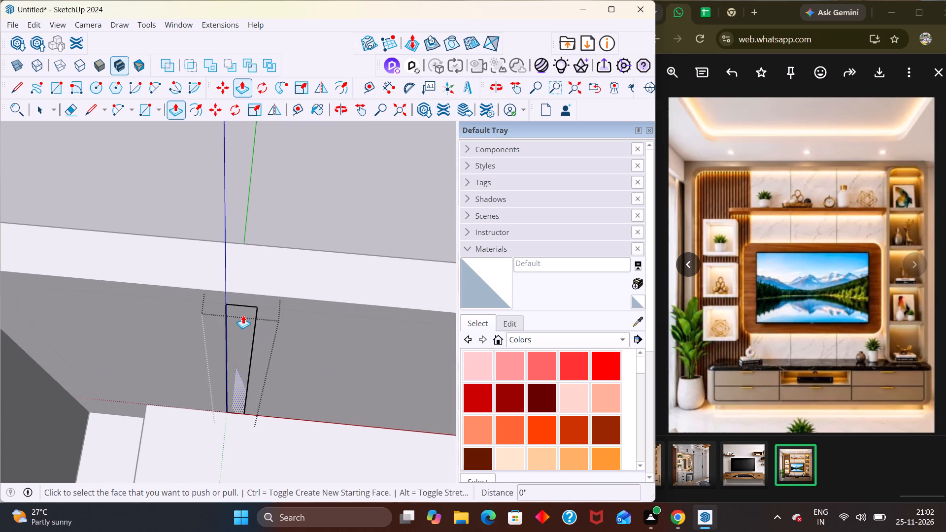
pyautogui.click(245, 324)
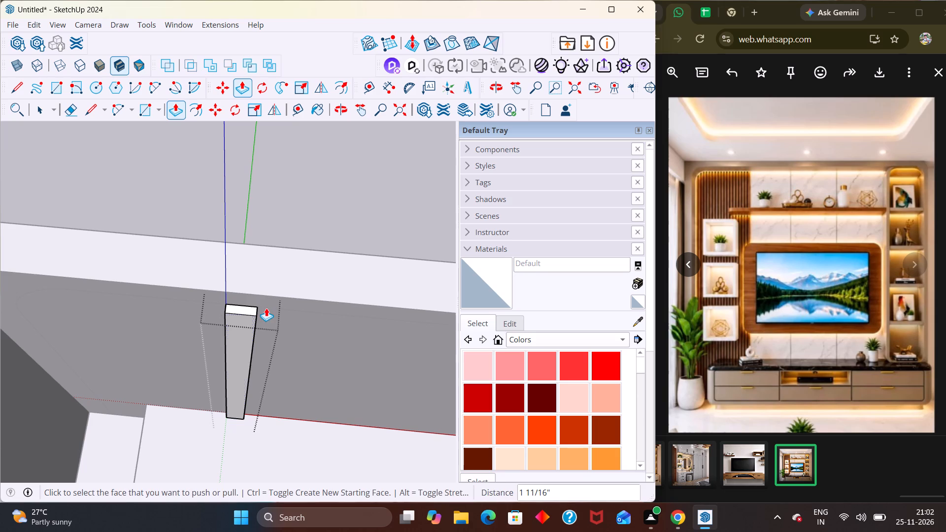
# Copy the whole vertical strip inside its group about 3' 6" left along the wall, to the panel's rounded upper left corner.
pyautogui.press('m')
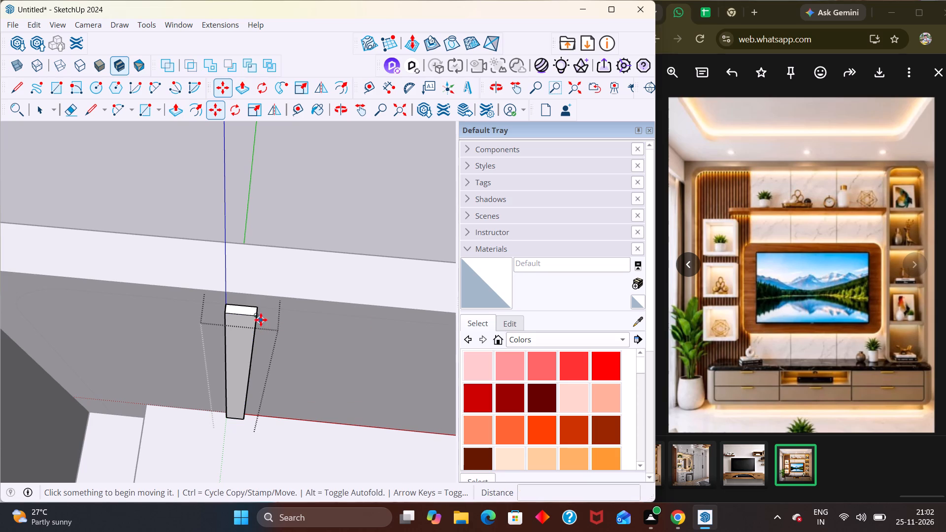
pyautogui.press('Escape')
pyautogui.press('space')
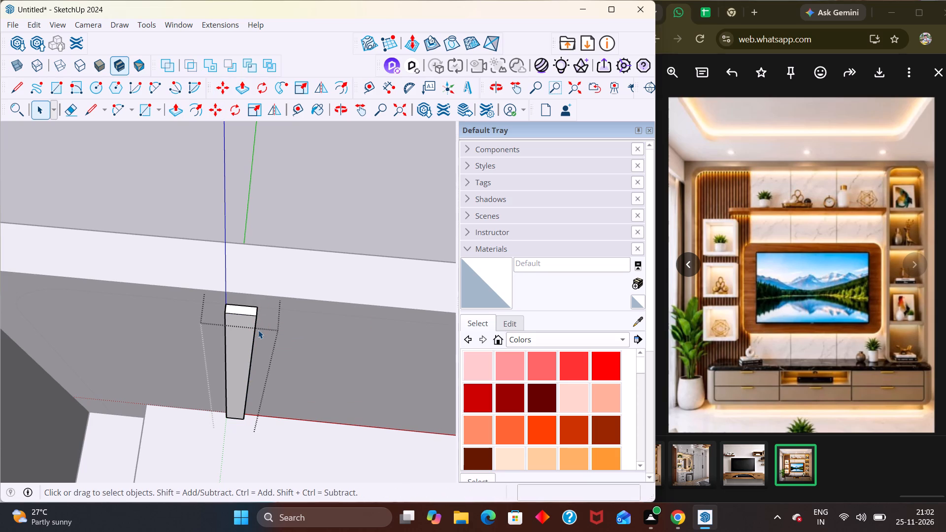
pyautogui.tripleClick(240, 332)
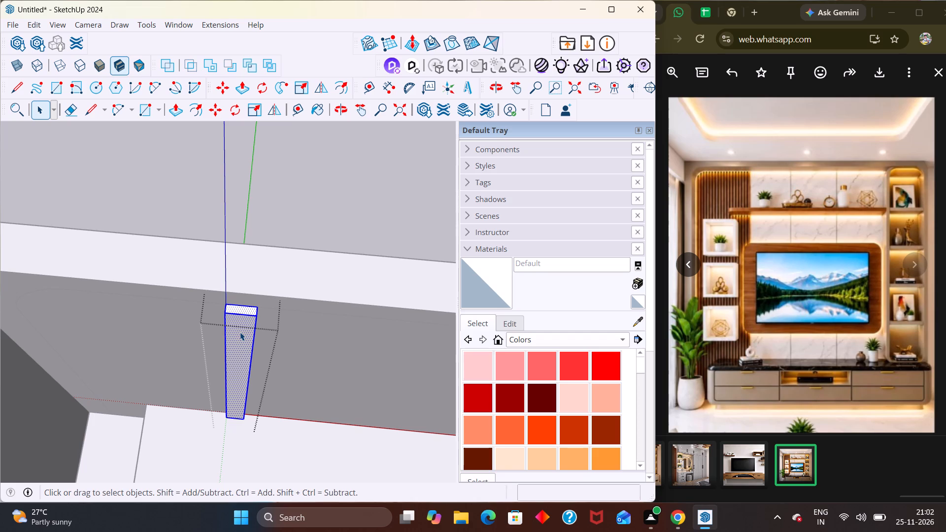
pyautogui.press('m')
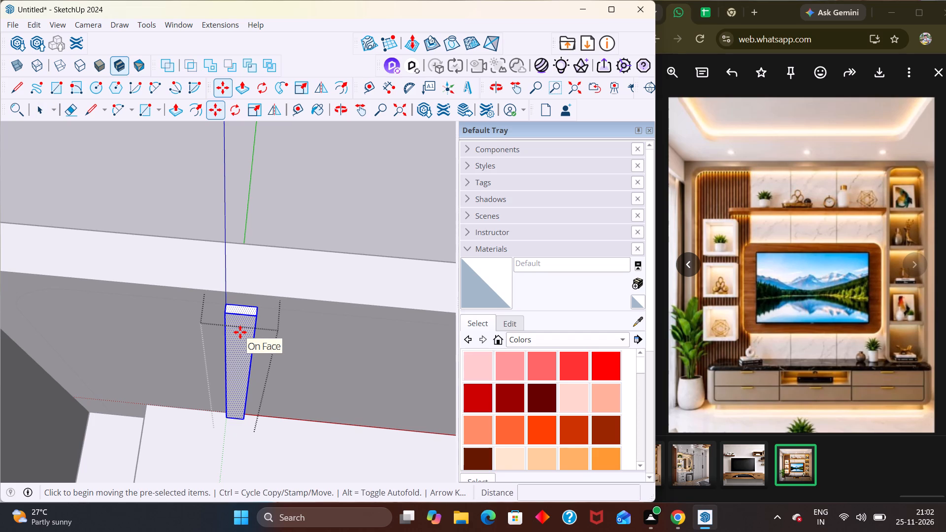
pyautogui.click(253, 307)
pyautogui.scroll(-3, 258, 307)
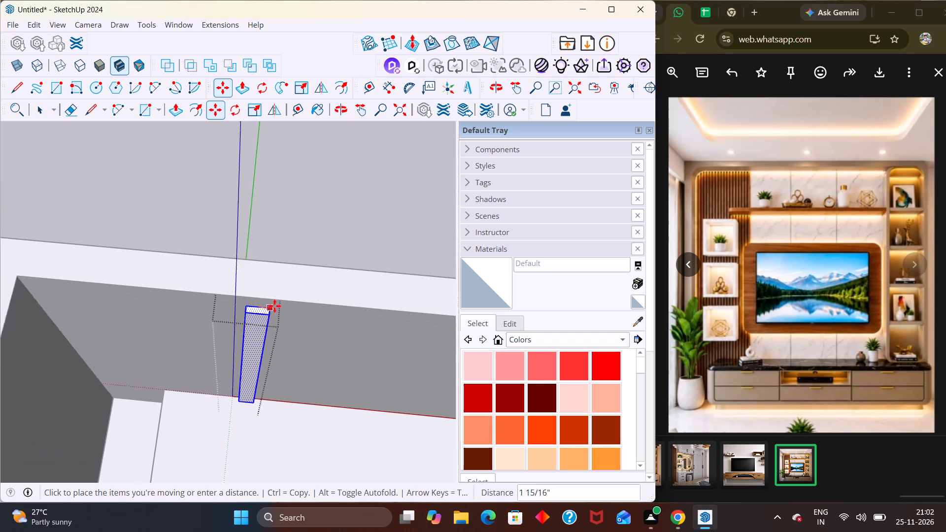
pyautogui.scroll(-2, 274, 306)
pyautogui.moveTo(146, 290); pyautogui.dragTo(200, 220, button='middle')
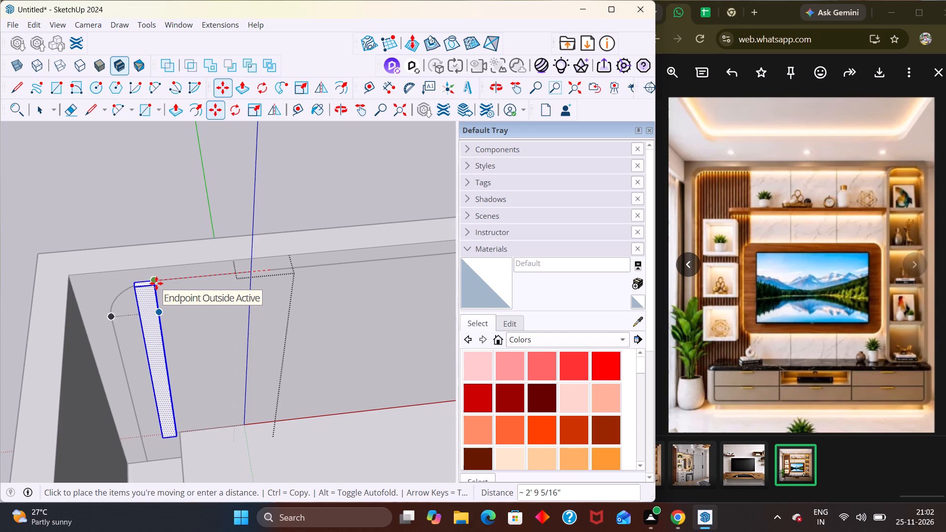
pyautogui.scroll(1, 156, 283)
pyautogui.scroll(-1, 156, 283)
pyautogui.scroll(2, 156, 283)
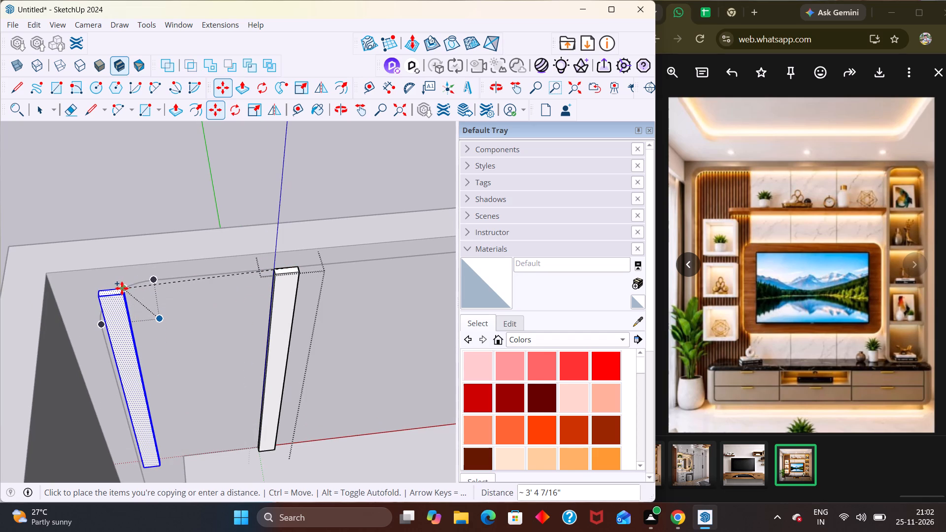
pyautogui.click(115, 288)
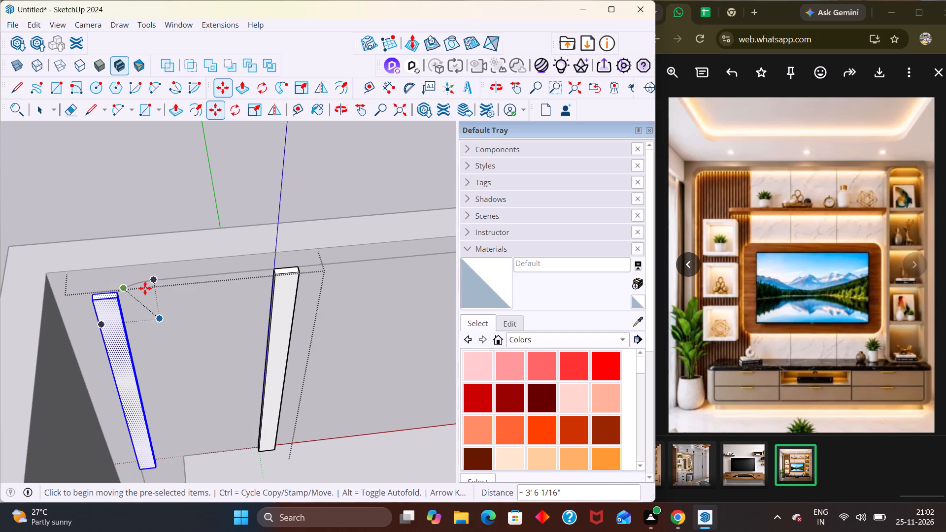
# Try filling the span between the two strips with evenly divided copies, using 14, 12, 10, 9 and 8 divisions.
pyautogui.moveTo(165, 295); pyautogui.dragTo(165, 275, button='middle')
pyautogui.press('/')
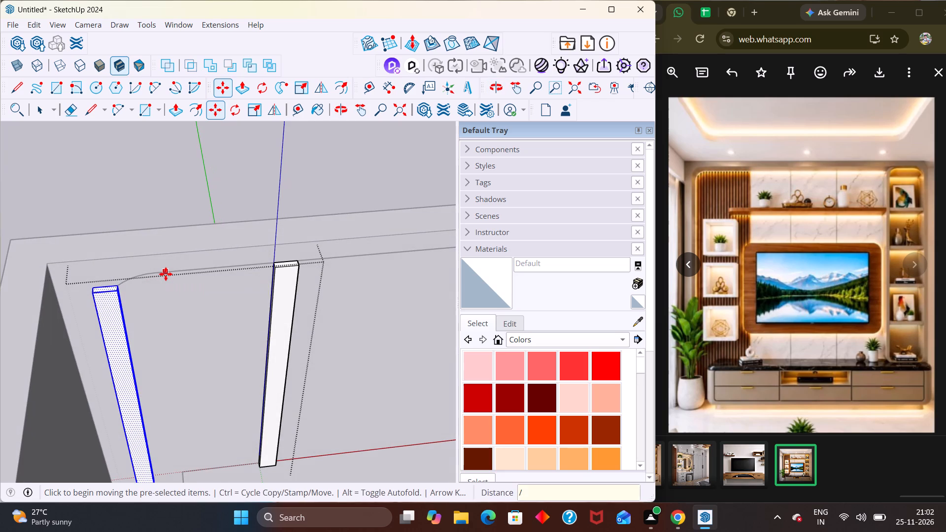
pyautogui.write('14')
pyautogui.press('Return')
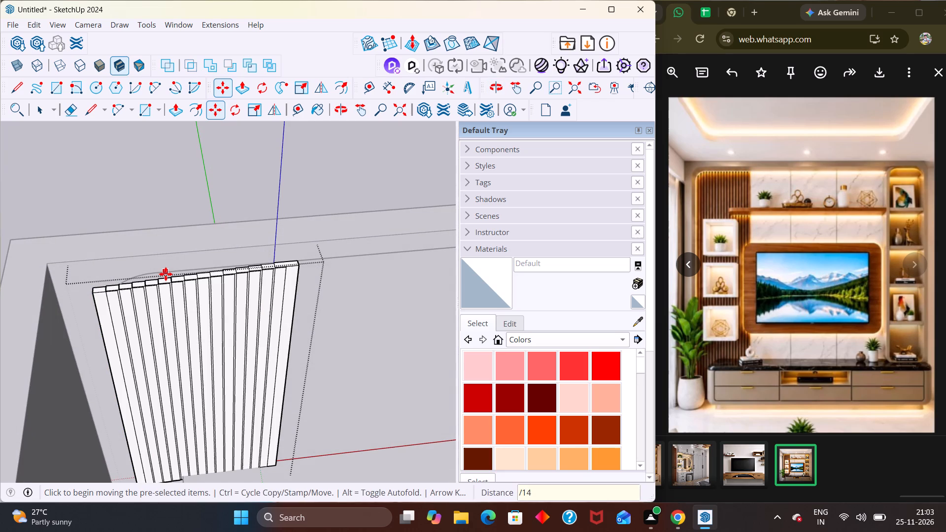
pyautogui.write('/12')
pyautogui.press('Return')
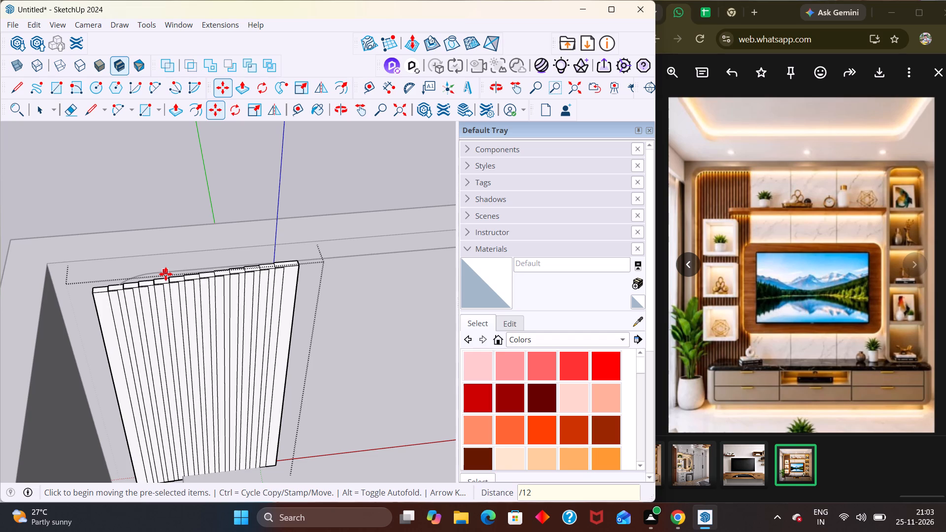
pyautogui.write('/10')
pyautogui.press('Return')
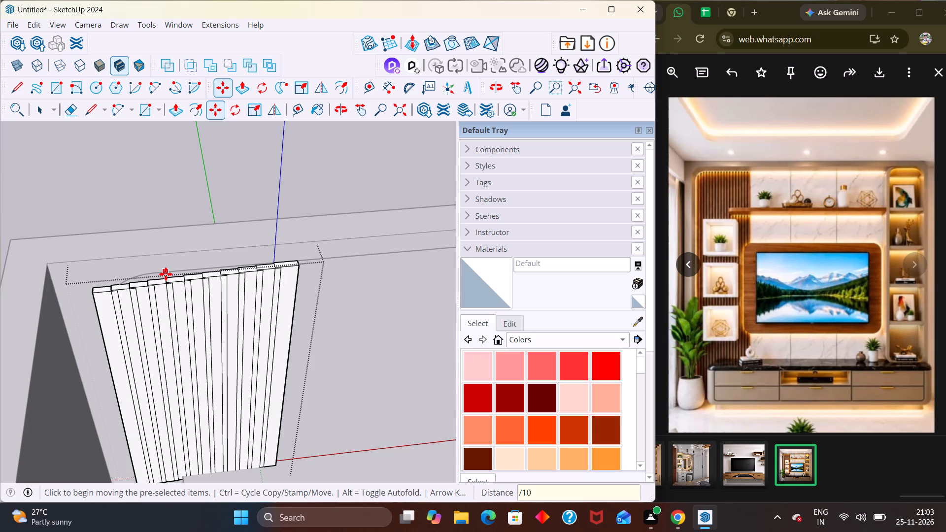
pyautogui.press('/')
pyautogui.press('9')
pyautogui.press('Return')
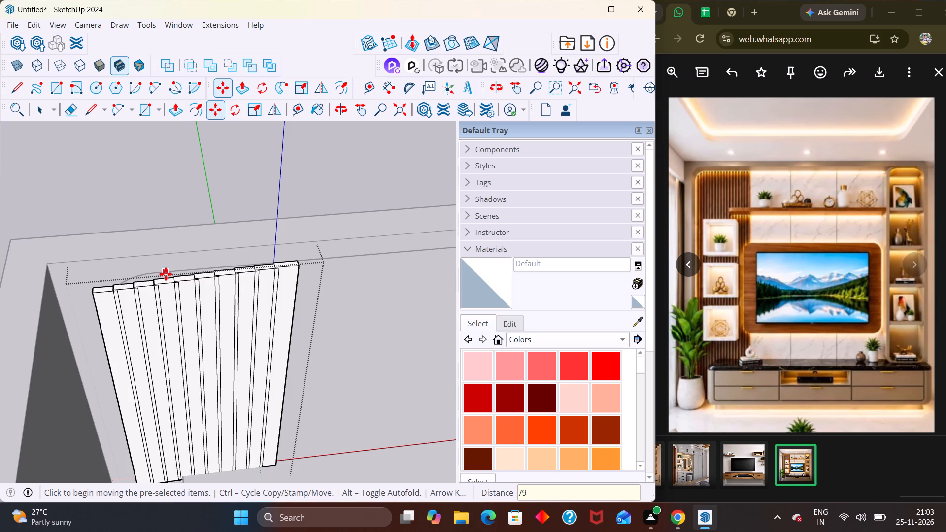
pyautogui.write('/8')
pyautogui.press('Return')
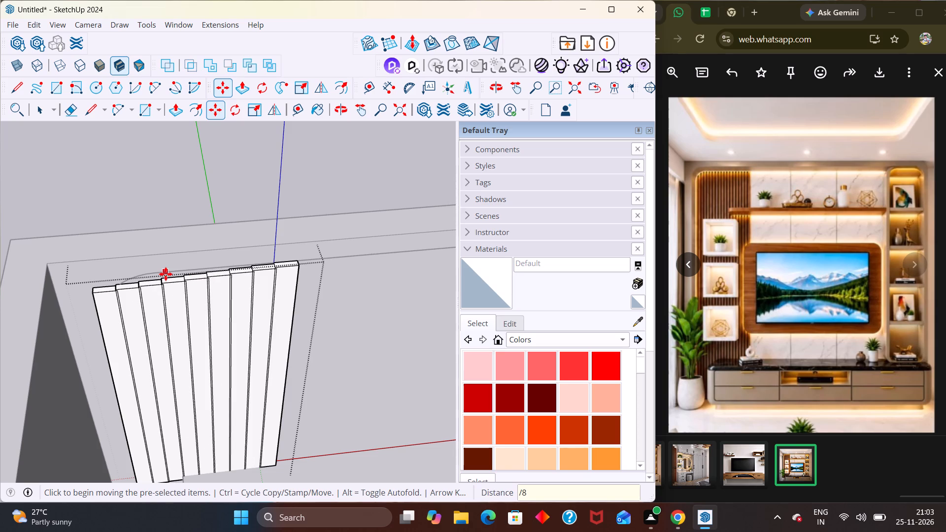
# Undo the strip array, the copy, the extrusion, the group and the narrow rectangle on the TV wall.
pyautogui.press('Escape')
pyautogui.hotkey('ctrl', 'z')
pyautogui.hotkey('ctrl', 'z')
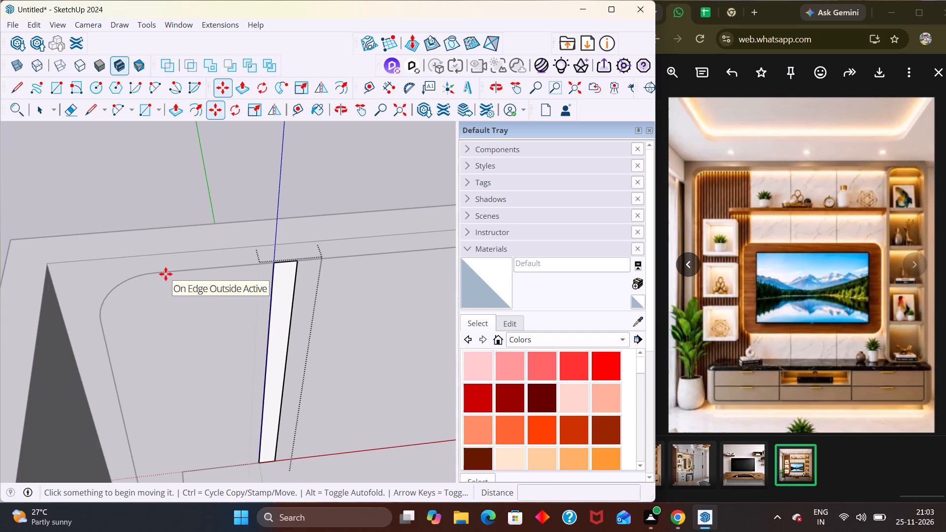
pyautogui.hotkey('ctrl', 'z')
pyautogui.hotkey('ctrl', 'z')
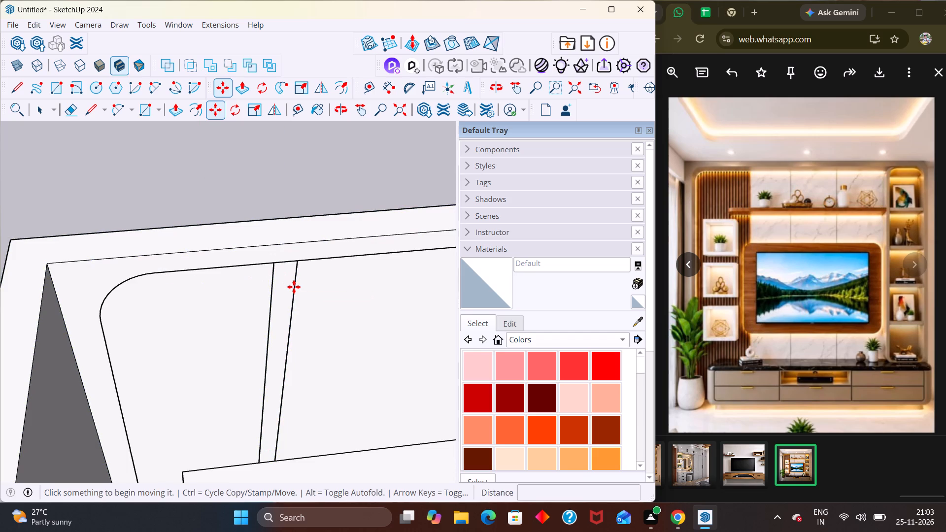
pyautogui.hotkey('ctrl', 'z')
# Draw a narrow vertical rectangle about 2 15/16" by 7' 7 1/2" on the TV wall, from the panel's top edge down to the cabinet.
pyautogui.press('space')
pyautogui.scroll(-9, 290, 285)
pyautogui.moveTo(284, 296); pyautogui.dragTo(266, 243, button='middle')
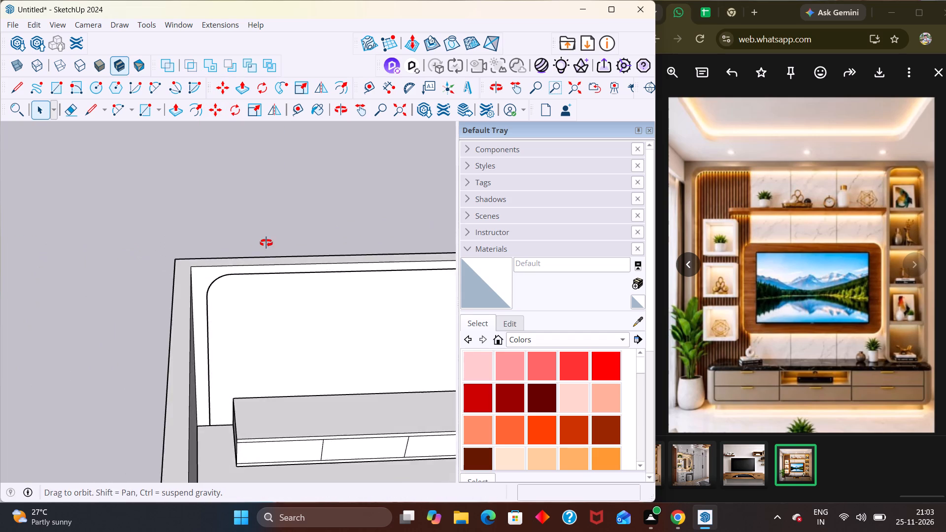
pyautogui.moveTo(266, 243); pyautogui.dragTo(266, 245, button='middle')
pyautogui.scroll(-2, 267, 285)
pyautogui.middleClick(282, 314)
pyautogui.press('r')
pyautogui.moveTo(292, 316); pyautogui.dragTo(288, 288, button='middle')
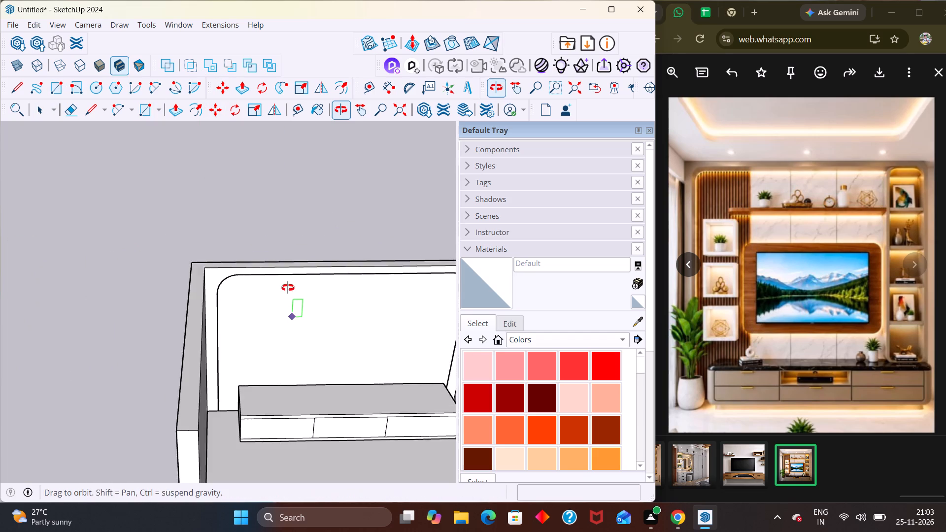
pyautogui.moveTo(288, 288); pyautogui.dragTo(286, 279, button='middle')
pyautogui.moveTo(286, 279); pyautogui.dragTo(285, 312, button='middle')
pyautogui.scroll(-6, 285, 312)
pyautogui.moveTo(296, 314); pyautogui.dragTo(304, 253, button='middle')
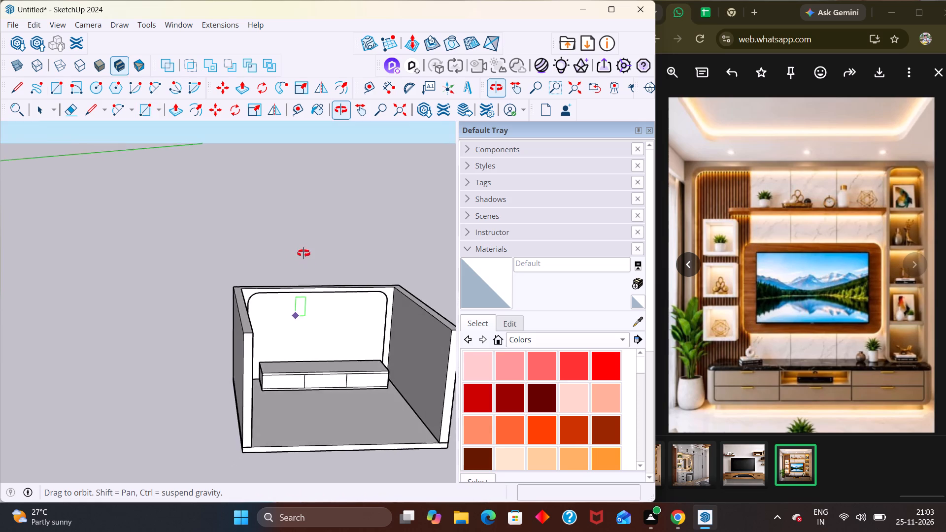
pyautogui.moveTo(304, 253); pyautogui.dragTo(285, 364, button='middle')
pyautogui.scroll(7, 281, 298)
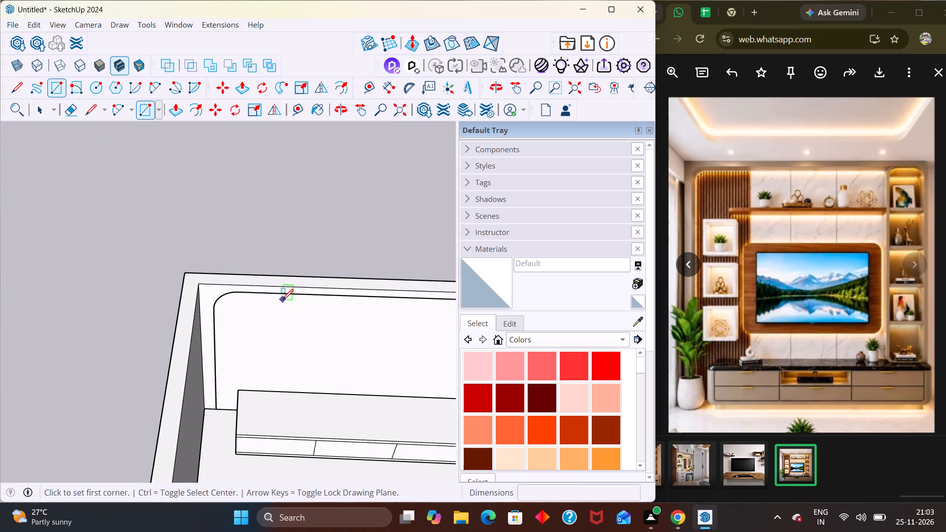
pyautogui.scroll(1, 283, 300)
pyautogui.moveTo(283, 300); pyautogui.dragTo(283, 324, button='middle')
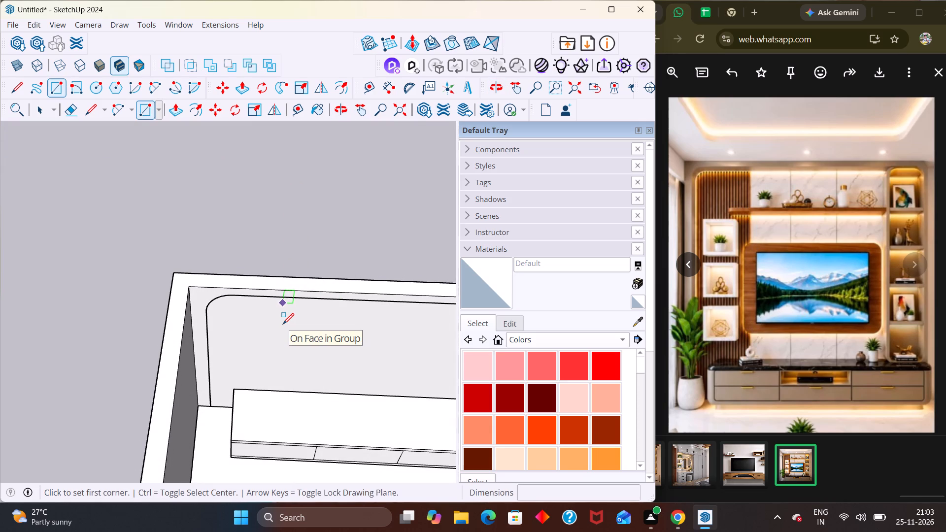
pyautogui.click(294, 299)
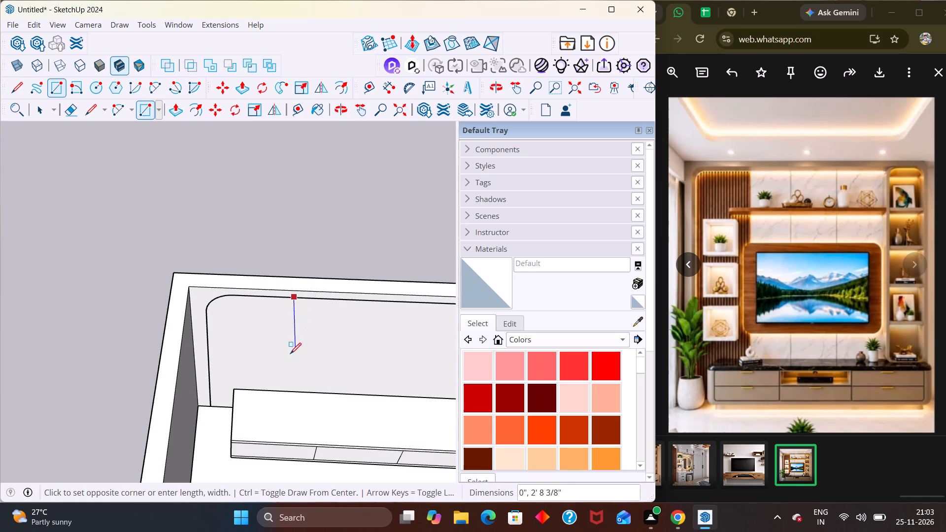
pyautogui.scroll(-1, 289, 379)
pyautogui.scroll(6, 289, 379)
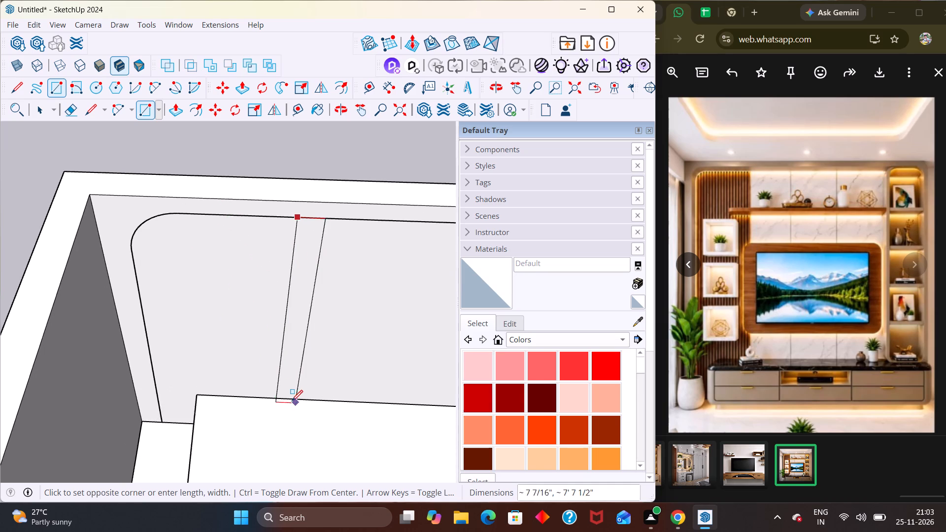
pyautogui.scroll(6, 285, 398)
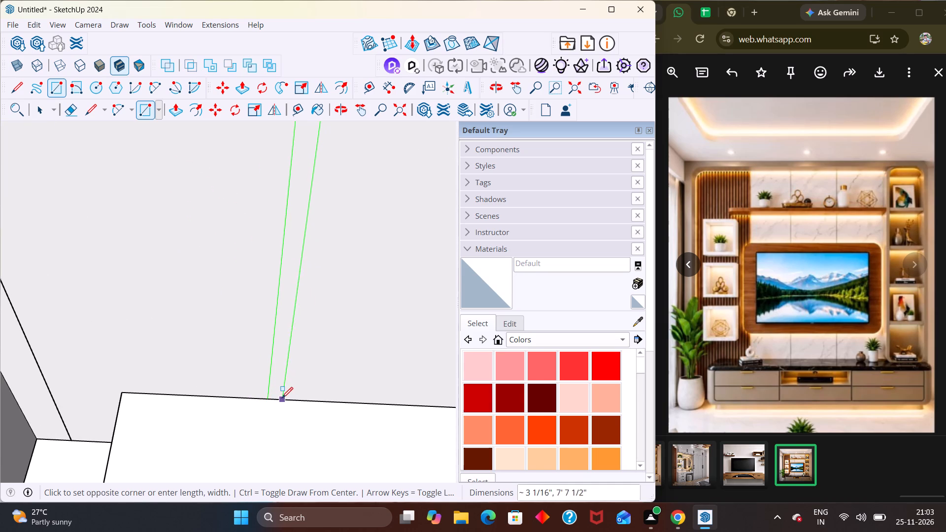
pyautogui.click(282, 398)
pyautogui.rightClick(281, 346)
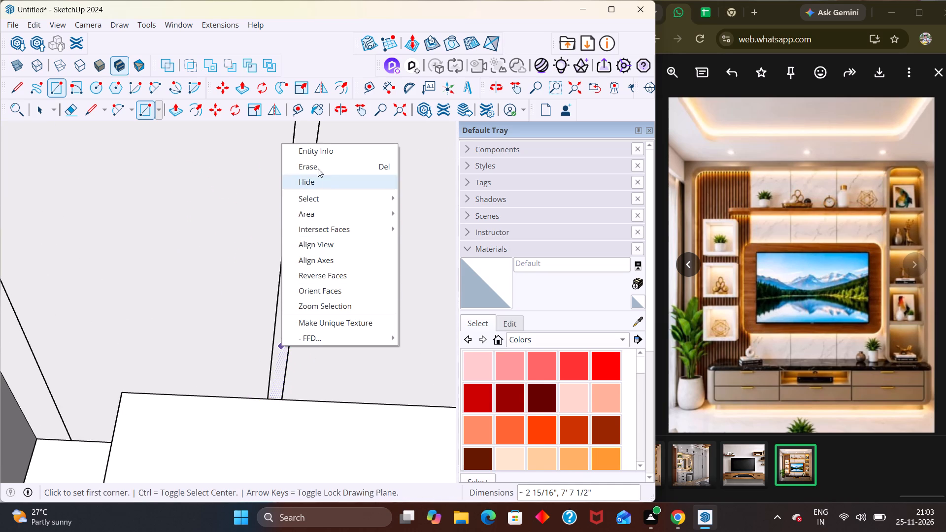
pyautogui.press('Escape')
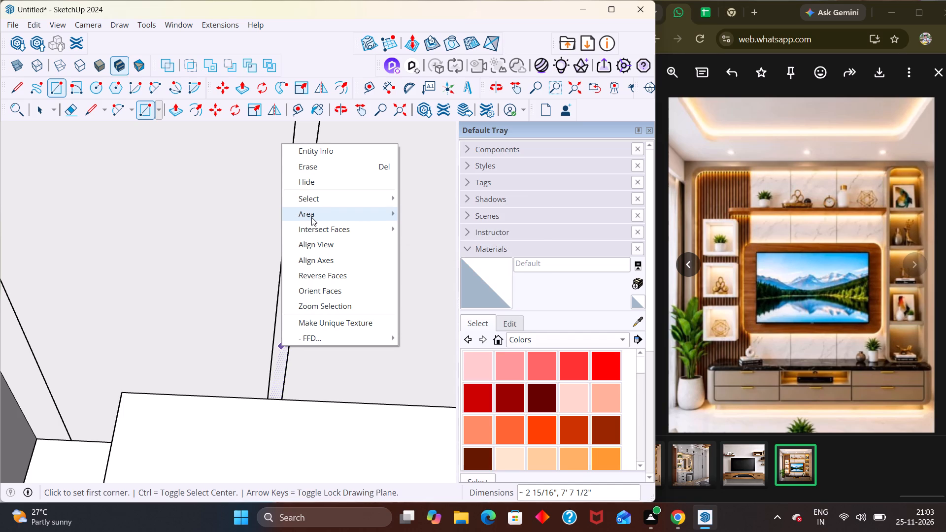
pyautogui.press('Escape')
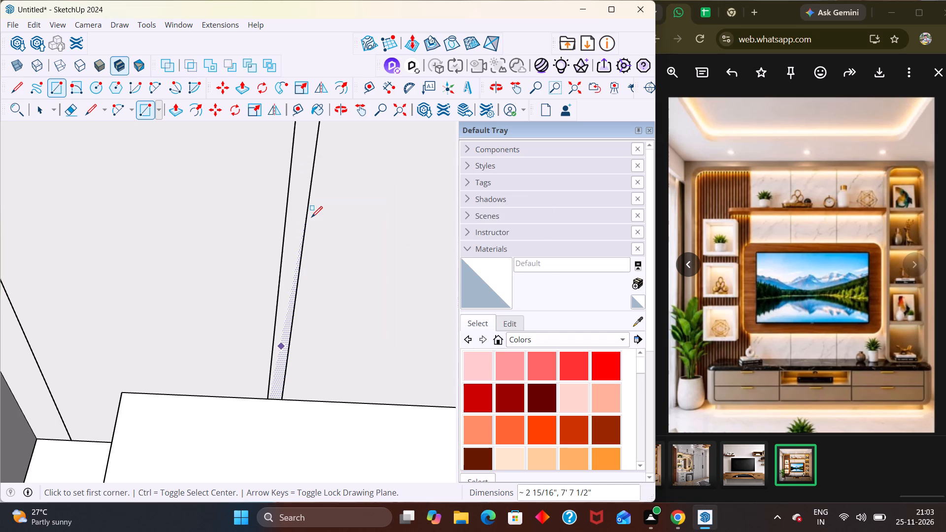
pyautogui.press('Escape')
# Select the narrow rectangle together with its edges and make it a group.
pyautogui.press('space')
pyautogui.doubleClick(285, 245)
pyautogui.rightClick(286, 245)
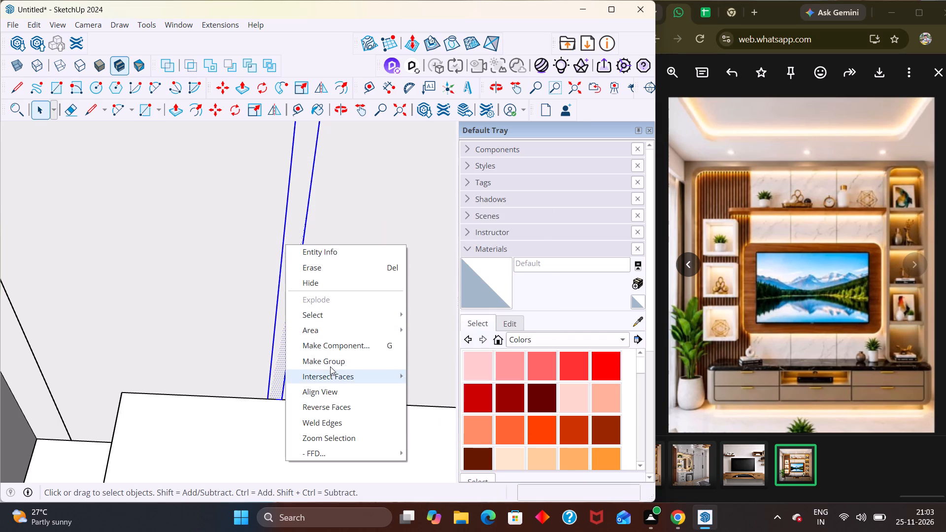
pyautogui.click(329, 359)
# Open the narrow strip's group and push/pull its face out from the wall by about 13/16".
pyautogui.scroll(-5, 305, 334)
pyautogui.moveTo(315, 335); pyautogui.dragTo(269, 358, button='middle')
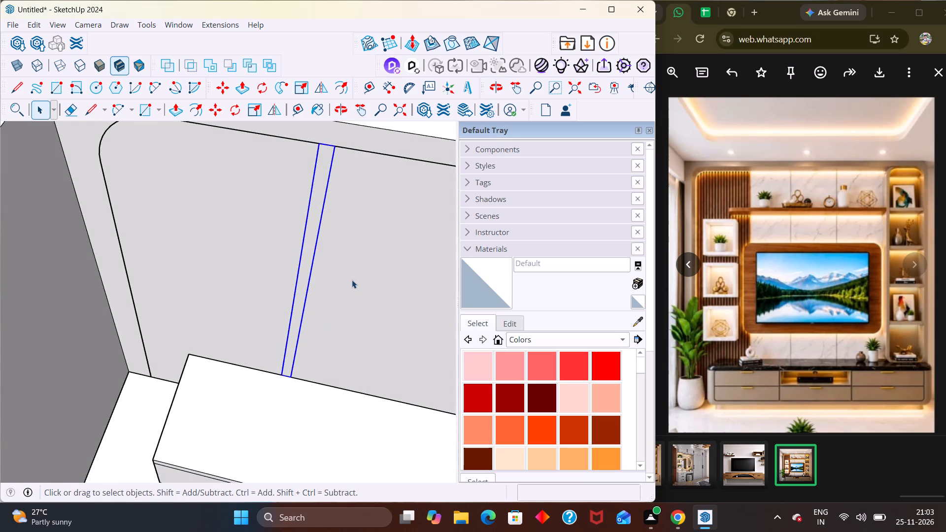
pyautogui.doubleClick(304, 281)
pyautogui.press('p')
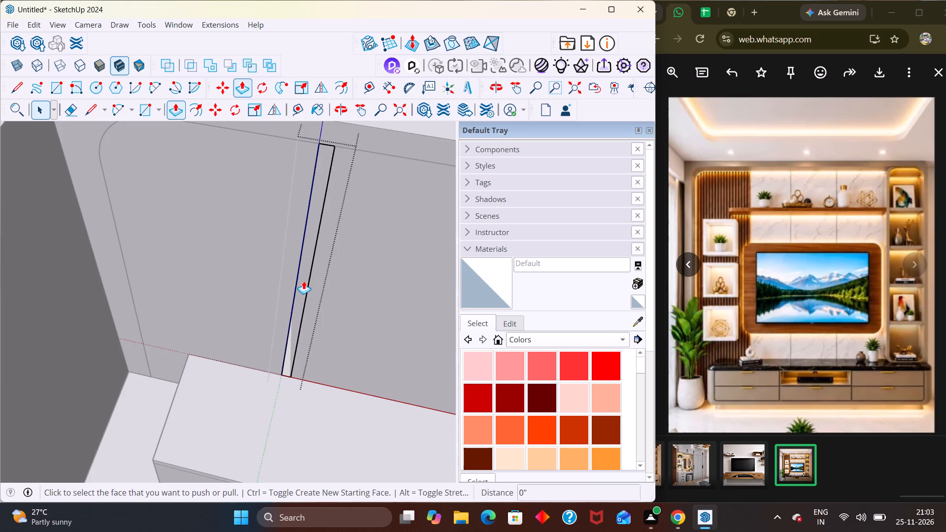
pyautogui.click(304, 274)
pyautogui.scroll(1, 304, 274)
pyautogui.moveTo(304, 274); pyautogui.dragTo(284, 323, button='middle')
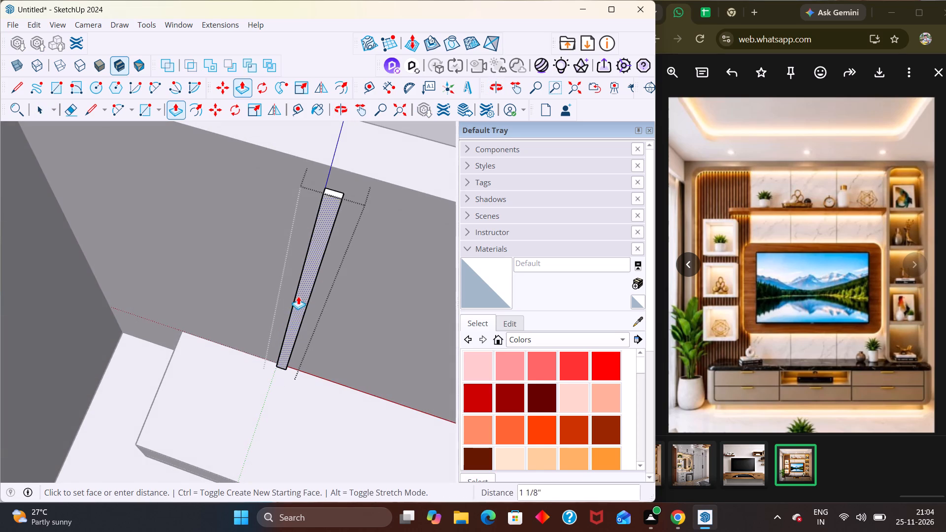
pyautogui.moveTo(301, 292); pyautogui.dragTo(277, 350, button='middle')
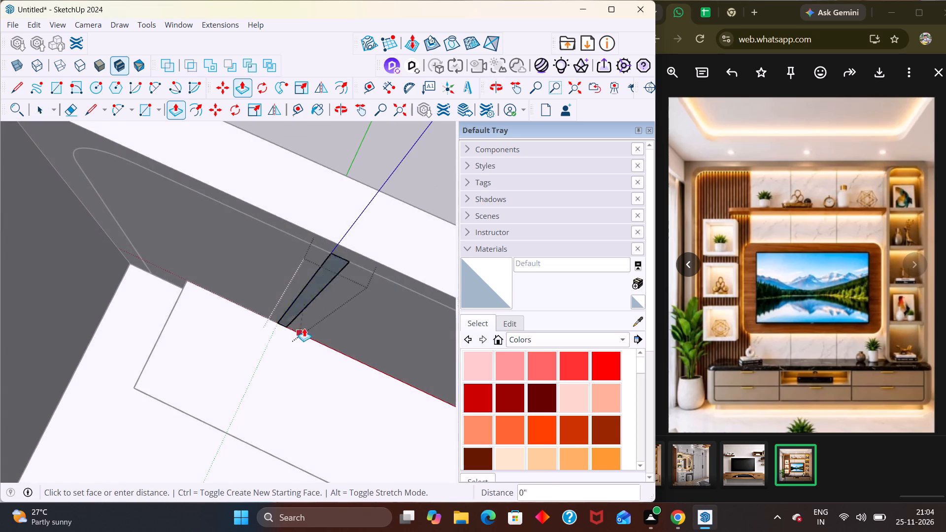
pyautogui.scroll(2, 320, 297)
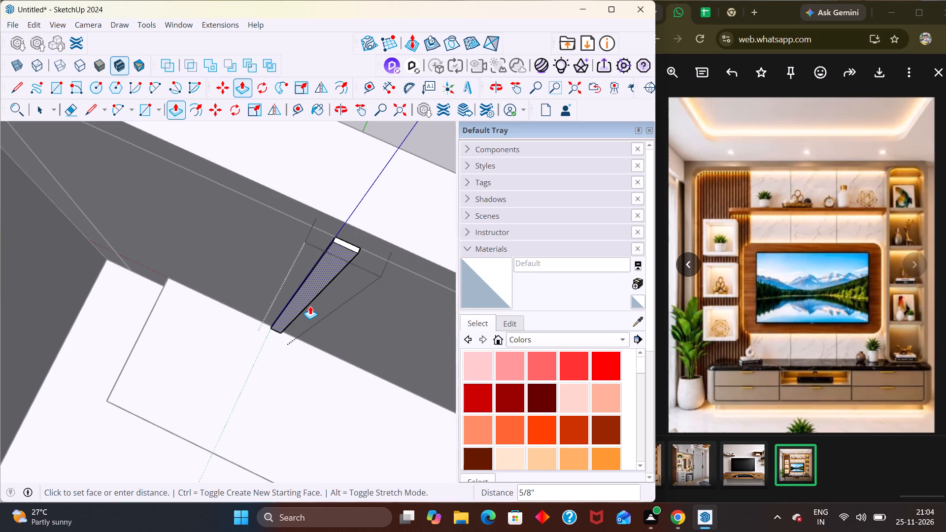
pyautogui.click(310, 307)
pyautogui.scroll(-4, 321, 289)
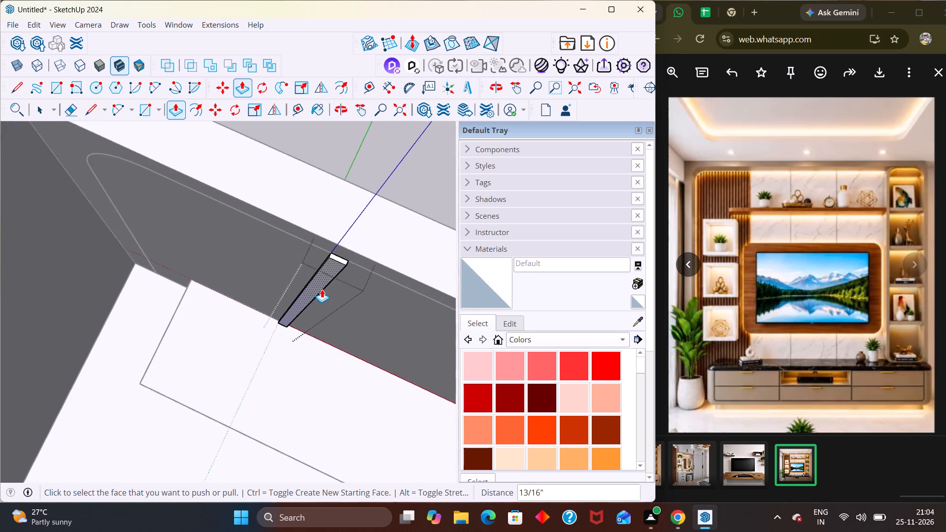
pyautogui.moveTo(322, 289); pyautogui.dragTo(298, 271, button='middle')
pyautogui.scroll(1, 298, 271)
pyautogui.press('Escape')
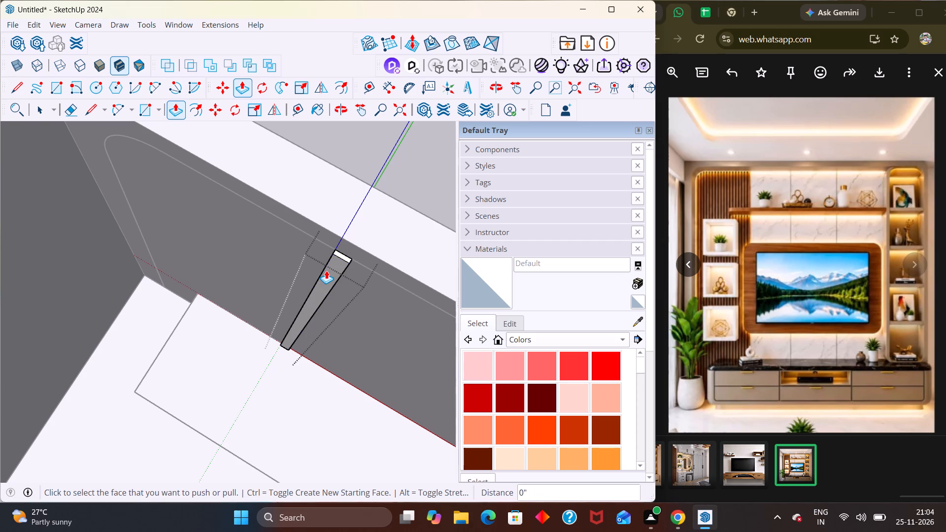
# Copy the whole narrow strip inside its group about 3' 9 1/8" left along the wall, to the panel's rounded upper left corner.
pyautogui.press('space')
pyautogui.tripleClick(328, 285)
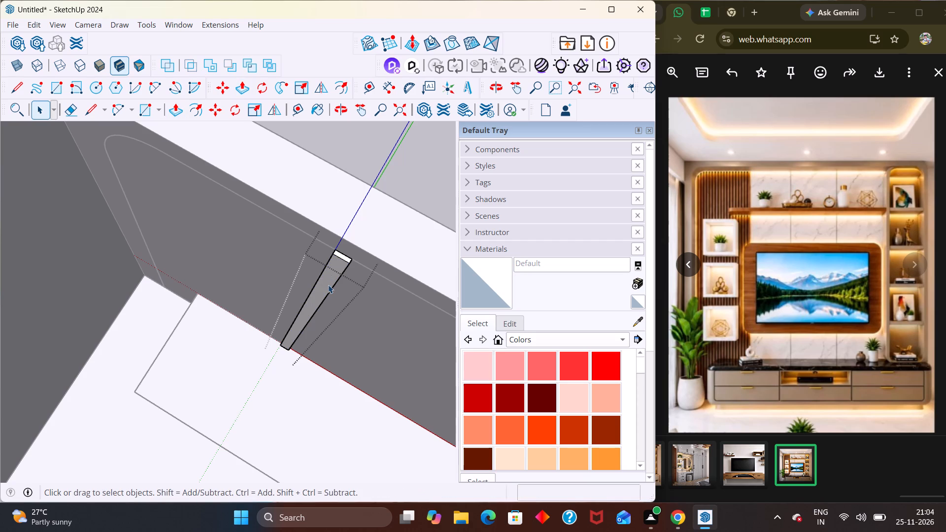
pyautogui.press('m')
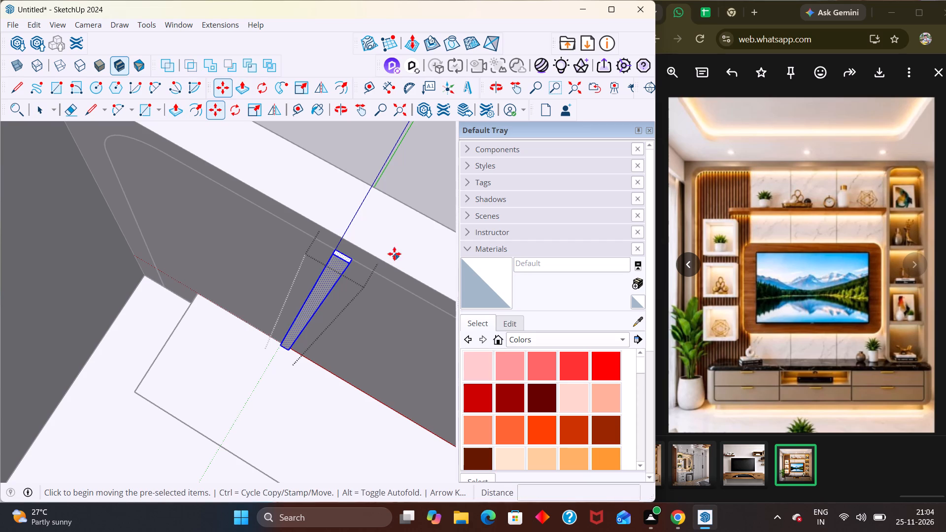
pyautogui.click(354, 260)
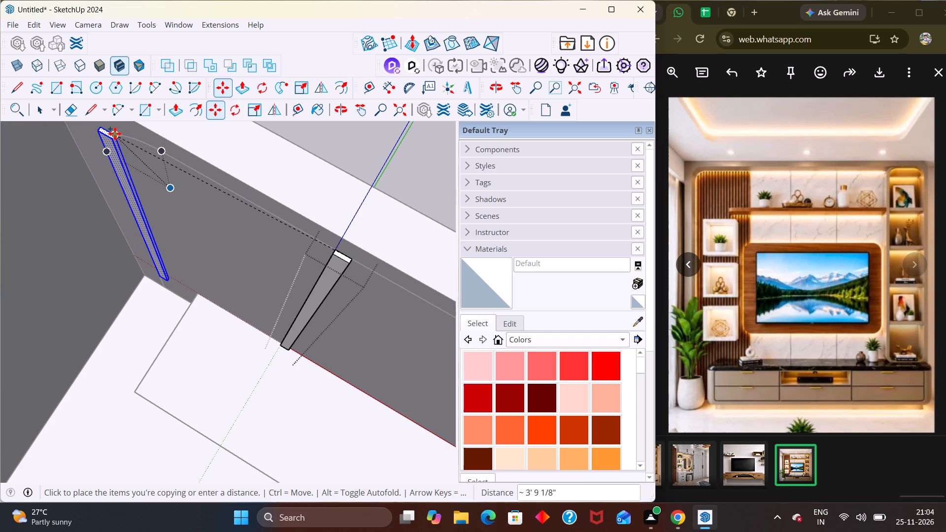
pyautogui.click(114, 133)
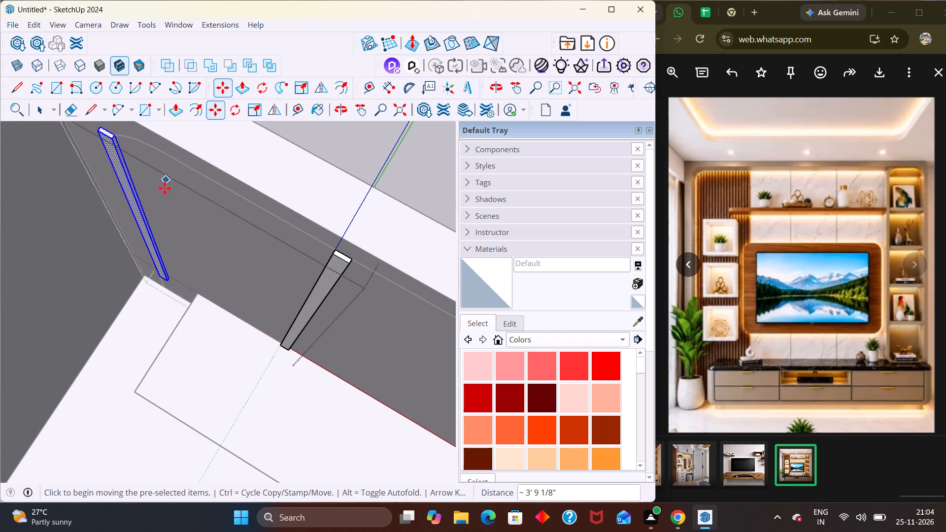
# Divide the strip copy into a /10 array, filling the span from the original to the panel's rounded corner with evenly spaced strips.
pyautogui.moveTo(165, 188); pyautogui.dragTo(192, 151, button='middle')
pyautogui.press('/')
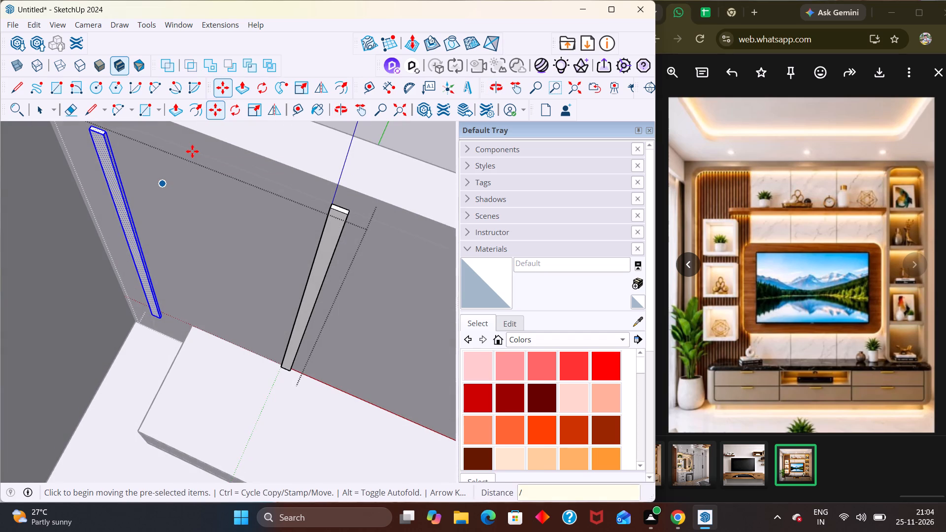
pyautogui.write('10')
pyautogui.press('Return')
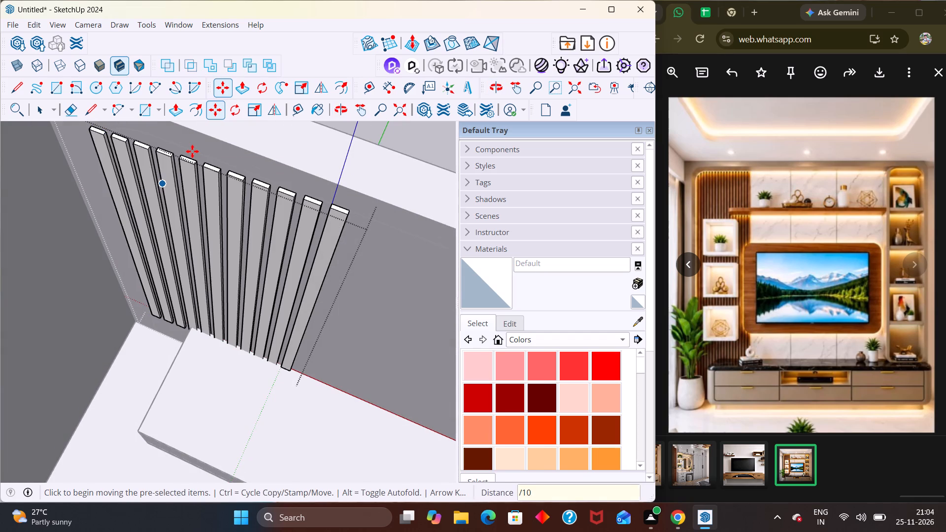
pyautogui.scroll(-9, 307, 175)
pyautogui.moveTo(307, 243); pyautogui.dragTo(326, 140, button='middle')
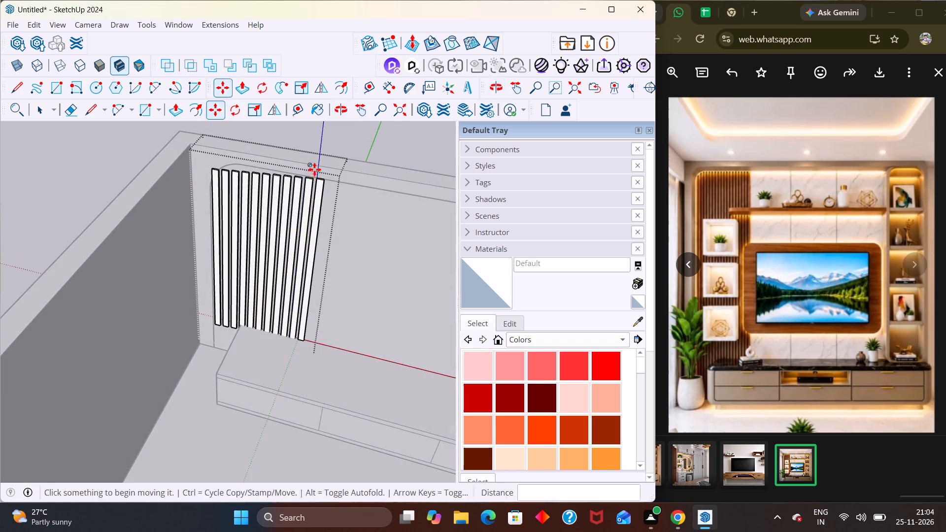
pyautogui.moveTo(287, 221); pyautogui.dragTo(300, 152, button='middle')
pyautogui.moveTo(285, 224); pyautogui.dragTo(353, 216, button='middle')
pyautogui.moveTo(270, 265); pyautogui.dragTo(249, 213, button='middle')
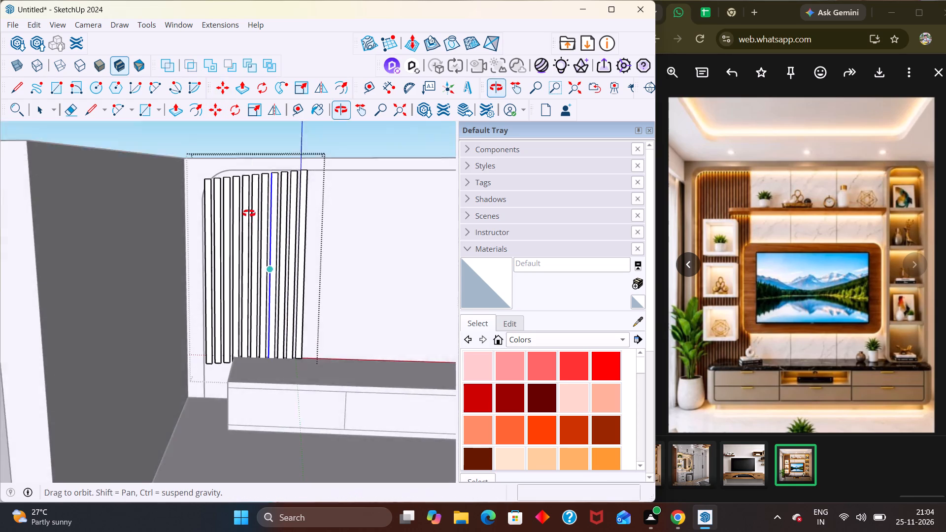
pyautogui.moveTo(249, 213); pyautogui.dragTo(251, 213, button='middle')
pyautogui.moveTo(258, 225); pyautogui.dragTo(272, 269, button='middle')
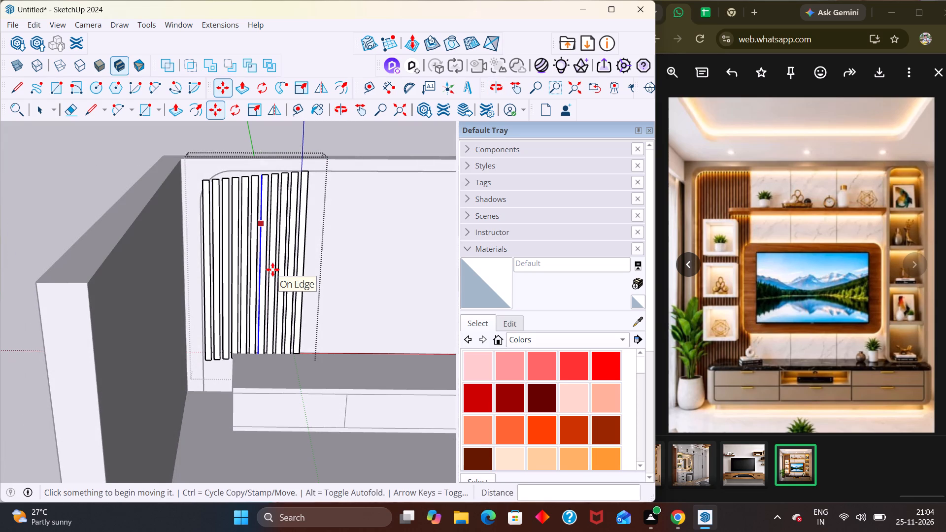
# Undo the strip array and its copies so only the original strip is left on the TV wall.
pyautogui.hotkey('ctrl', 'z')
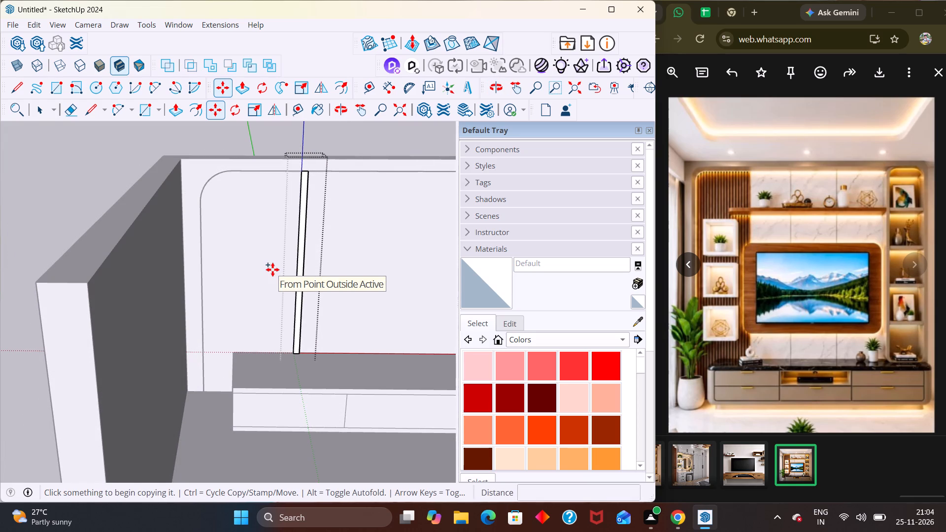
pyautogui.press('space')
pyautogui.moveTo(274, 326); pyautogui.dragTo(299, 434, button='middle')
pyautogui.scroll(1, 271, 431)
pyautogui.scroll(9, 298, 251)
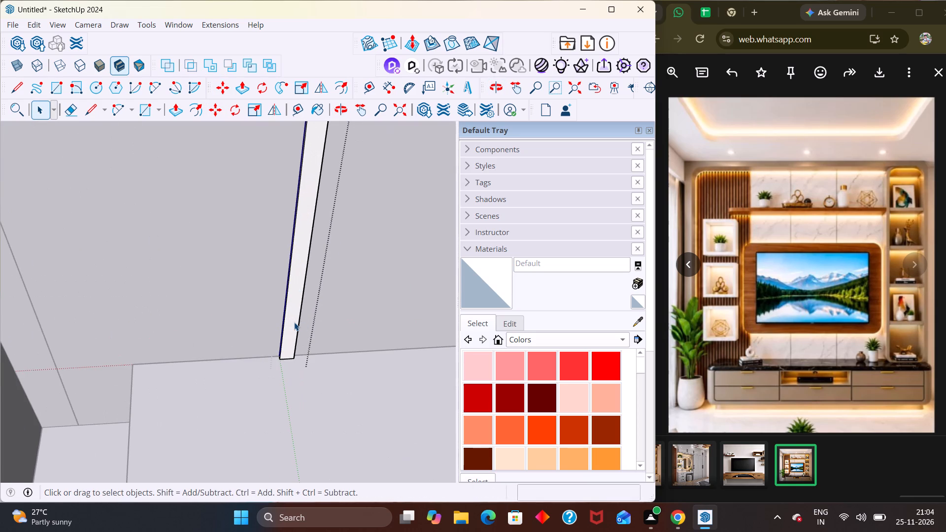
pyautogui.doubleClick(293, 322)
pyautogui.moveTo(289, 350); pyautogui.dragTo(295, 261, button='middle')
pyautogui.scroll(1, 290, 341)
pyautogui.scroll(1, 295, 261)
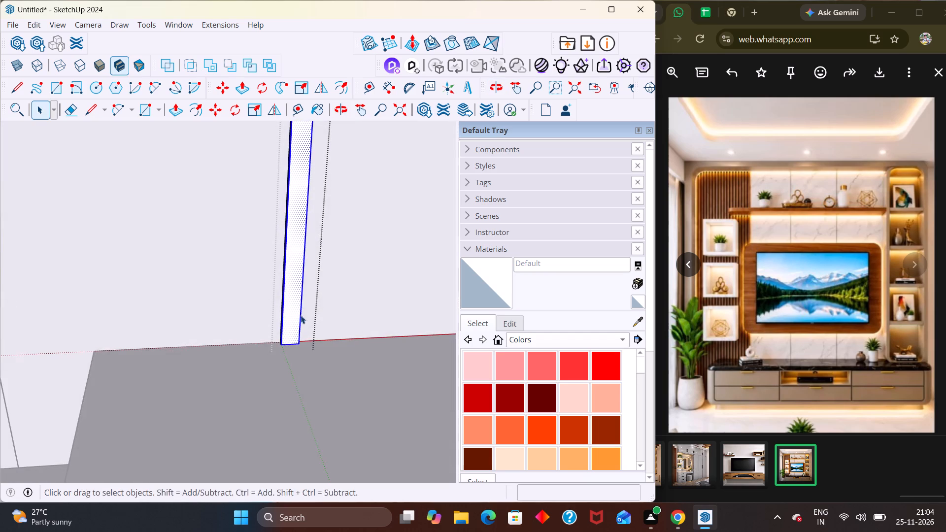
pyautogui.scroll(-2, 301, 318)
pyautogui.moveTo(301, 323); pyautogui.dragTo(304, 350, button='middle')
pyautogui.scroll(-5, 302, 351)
# Leave the strip's group, open the TV cabinet's group and move all its geometry about 1' 5" out from the wall.
pyautogui.press('Escape')
pyautogui.press('space')
pyautogui.doubleClick(278, 364)
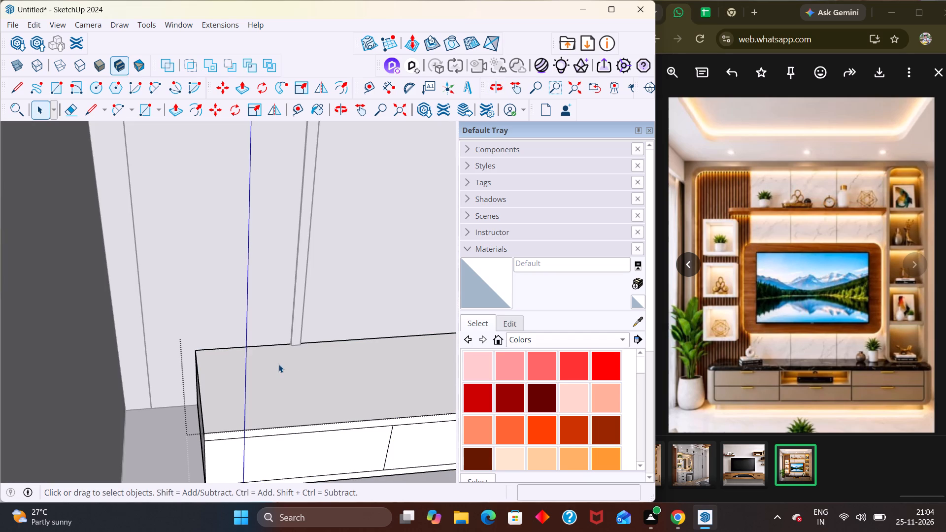
pyautogui.press('m')
pyautogui.press('space')
pyautogui.press('Escape')
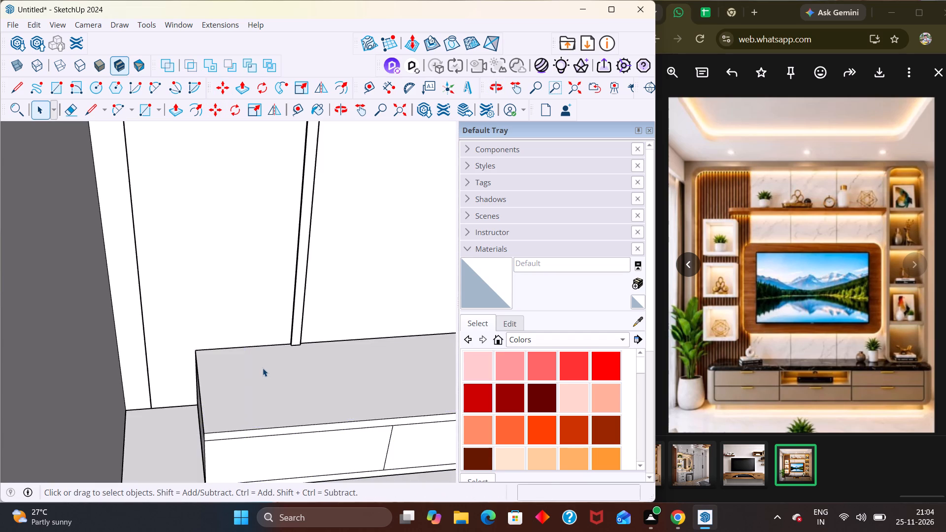
pyautogui.tripleClick(263, 368)
pyautogui.press('m')
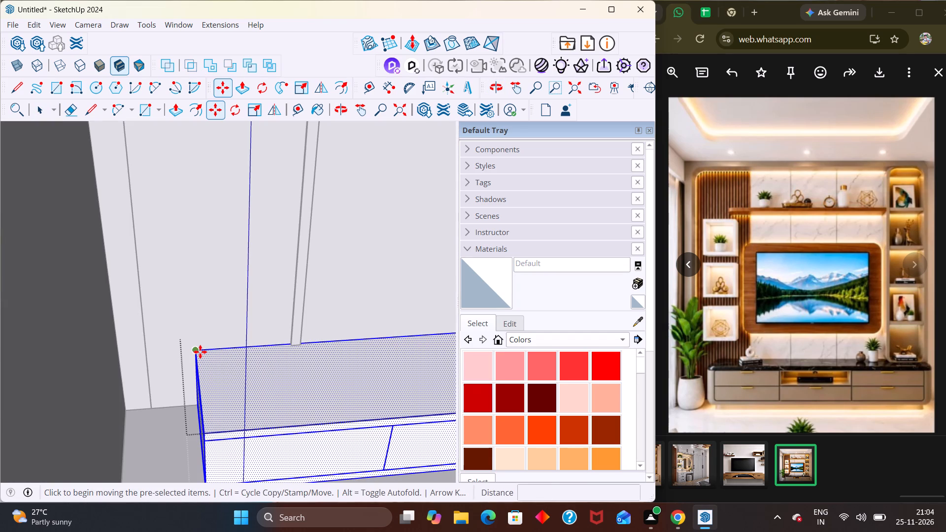
pyautogui.click(199, 350)
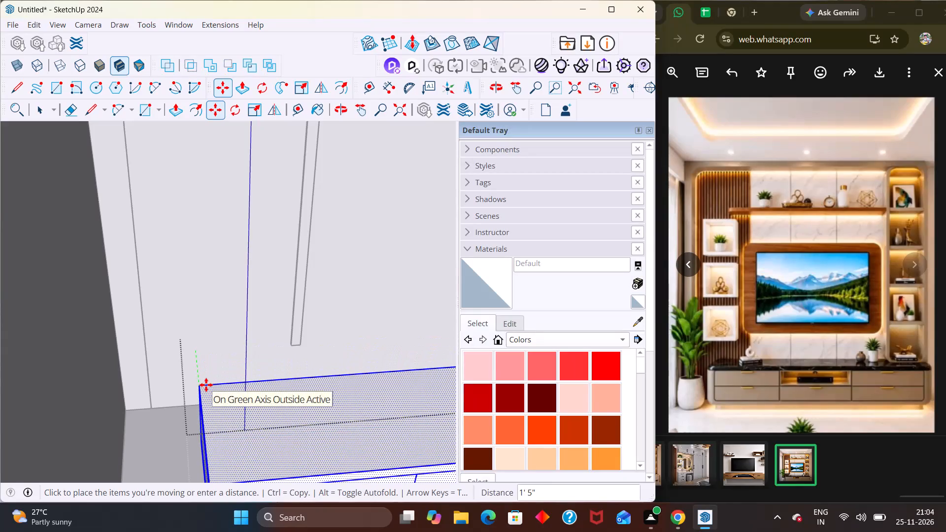
pyautogui.click(206, 385)
# Open the strip's group and push/pull its bottom face down about 1' 11 1/8" to floor level behind the cabinet.
pyautogui.moveTo(227, 388); pyautogui.dragTo(197, 455, button='middle')
pyautogui.press('space')
pyautogui.scroll(2, 320, 352)
pyautogui.click(280, 343)
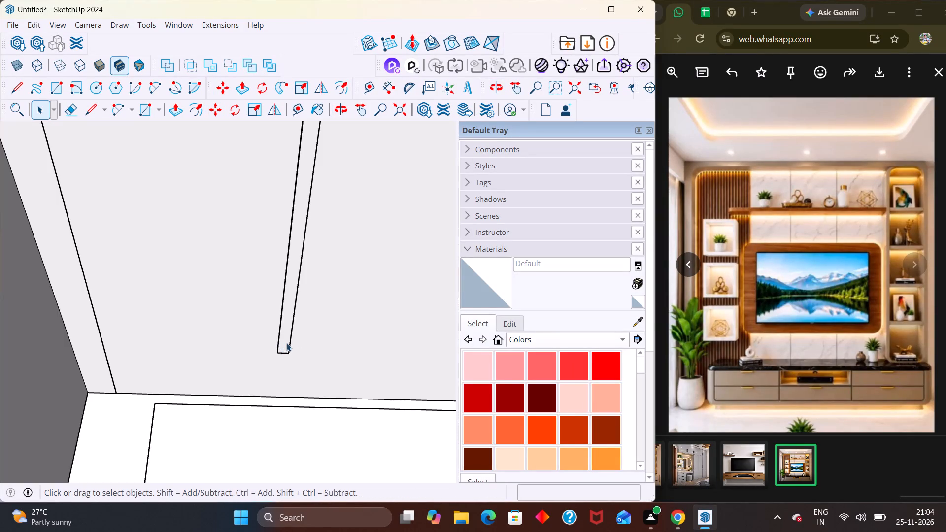
pyautogui.doubleClick(286, 343)
pyautogui.moveTo(287, 370); pyautogui.dragTo(276, 266, button='middle')
pyautogui.scroll(6, 288, 347)
pyautogui.moveTo(280, 340); pyautogui.dragTo(243, 380, button='middle')
pyautogui.scroll(1, 281, 339)
pyautogui.scroll(1, 243, 380)
pyautogui.moveTo(243, 380); pyautogui.dragTo(248, 379, button='middle')
pyautogui.moveTo(318, 374); pyautogui.dragTo(209, 292, button='middle')
pyautogui.scroll(1, 221, 319)
pyautogui.moveTo(271, 354); pyautogui.dragTo(244, 351, button='middle')
pyautogui.scroll(2, 270, 355)
pyautogui.moveTo(267, 365); pyautogui.dragTo(228, 371, button='middle')
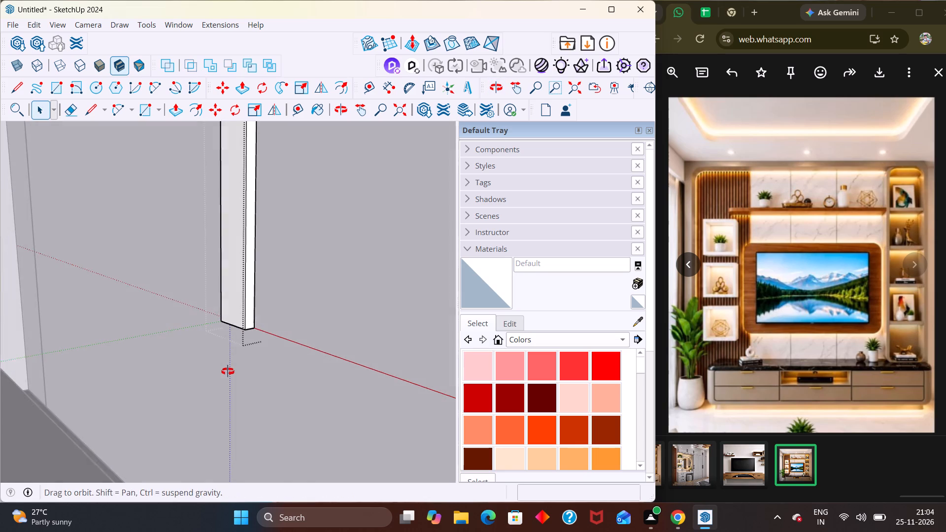
pyautogui.moveTo(228, 371); pyautogui.dragTo(227, 371, button='middle')
pyautogui.press('p')
pyautogui.moveTo(224, 362); pyautogui.dragTo(232, 321, button='middle')
pyautogui.scroll(2, 237, 315)
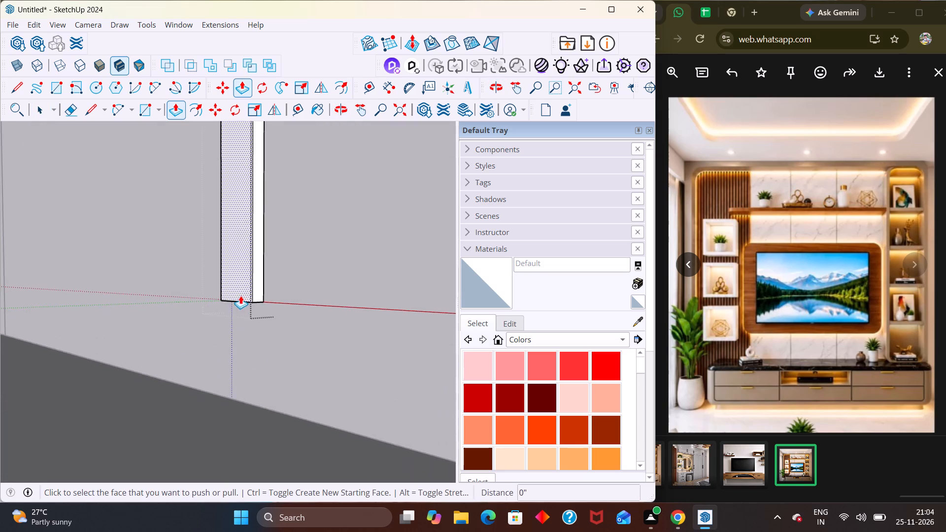
pyautogui.scroll(6, 240, 295)
pyautogui.moveTo(236, 306); pyautogui.dragTo(234, 279, button='middle')
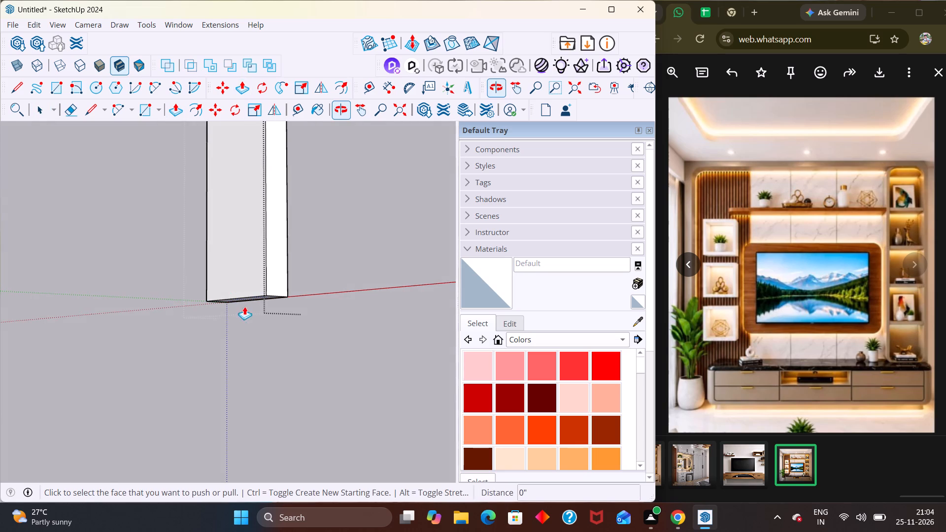
pyautogui.scroll(2, 248, 299)
pyautogui.moveTo(247, 306); pyautogui.dragTo(236, 299, button='middle')
pyautogui.moveTo(247, 301); pyautogui.dragTo(238, 266, button='middle')
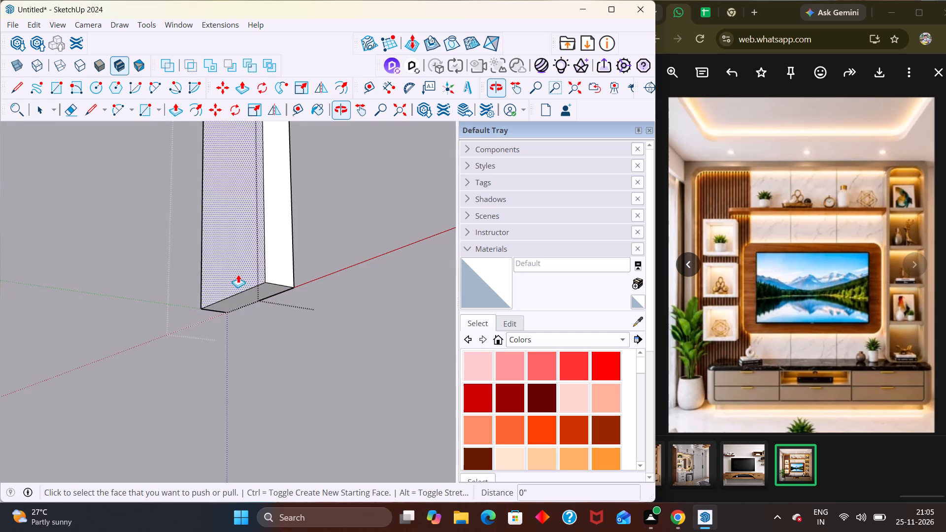
pyautogui.click(243, 298)
pyautogui.scroll(-13, 243, 298)
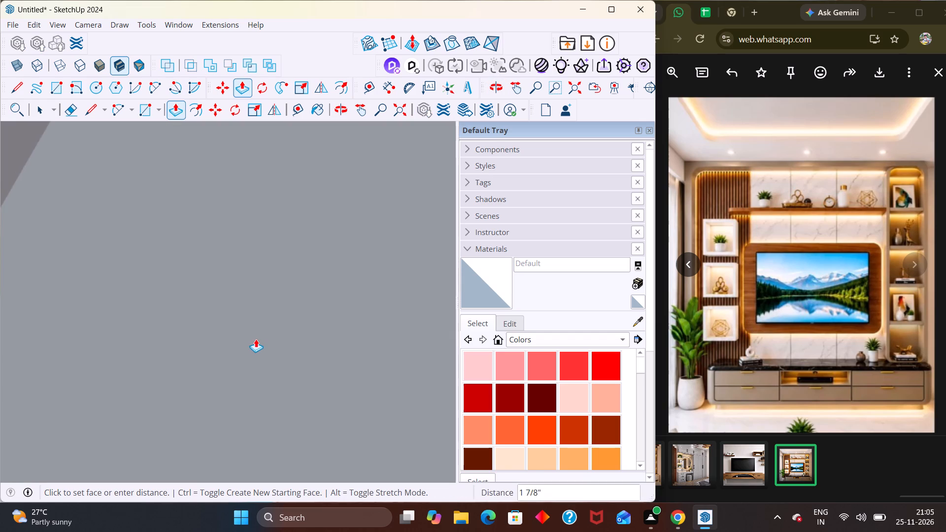
pyautogui.scroll(-20, 271, 290)
pyautogui.scroll(-12, 271, 290)
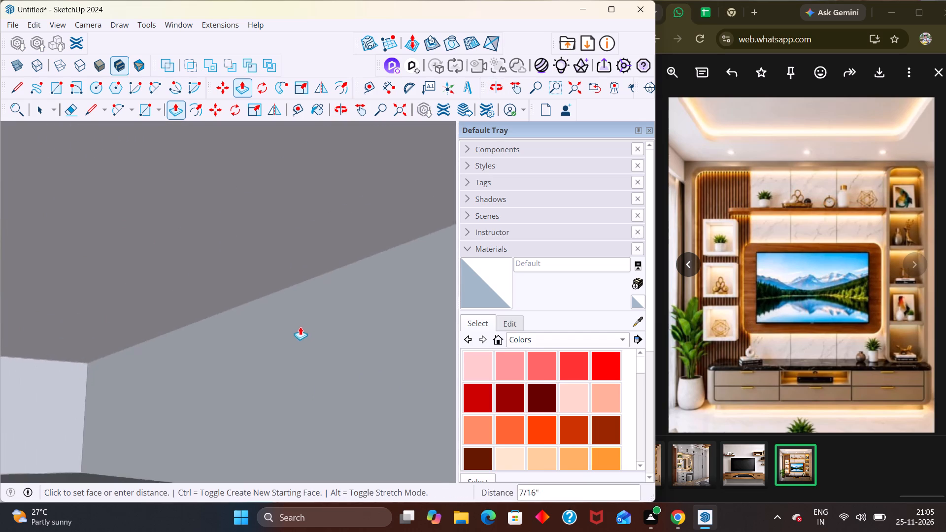
pyautogui.scroll(-2, 300, 327)
pyautogui.scroll(1, 303, 342)
pyautogui.scroll(-16, 303, 342)
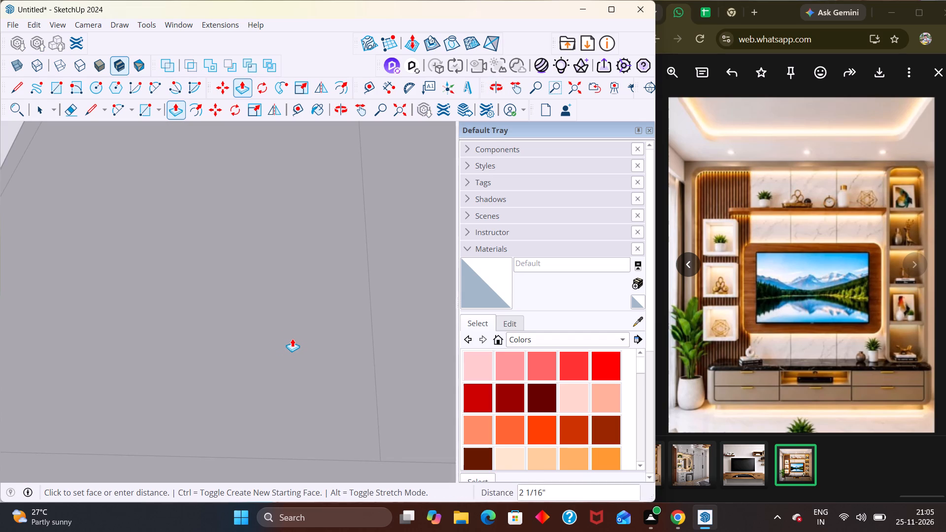
pyautogui.hotkey('shift', 'z')
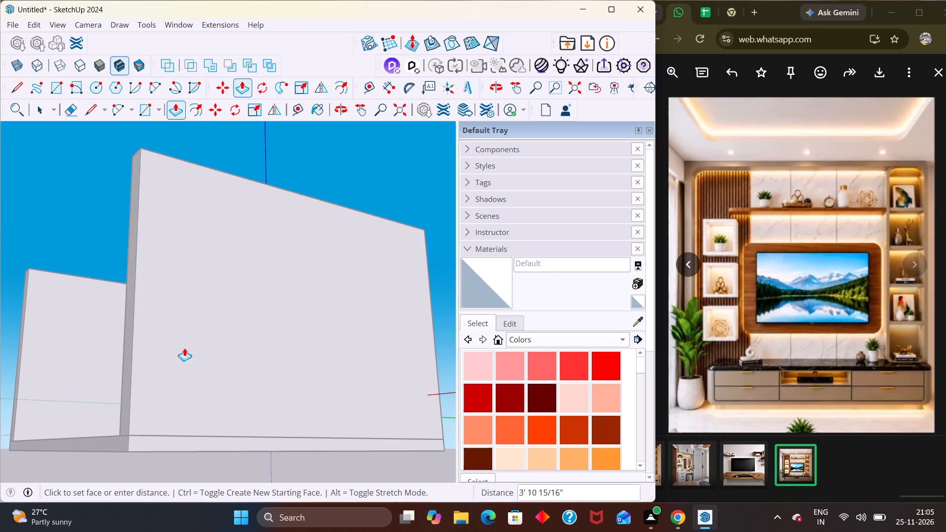
pyautogui.moveTo(184, 348); pyautogui.dragTo(309, 494, button='middle')
pyautogui.scroll(-1, 184, 348)
pyautogui.scroll(3, 224, 370)
pyautogui.moveTo(210, 340); pyautogui.dragTo(134, 482, button='middle')
pyautogui.scroll(3, 135, 472)
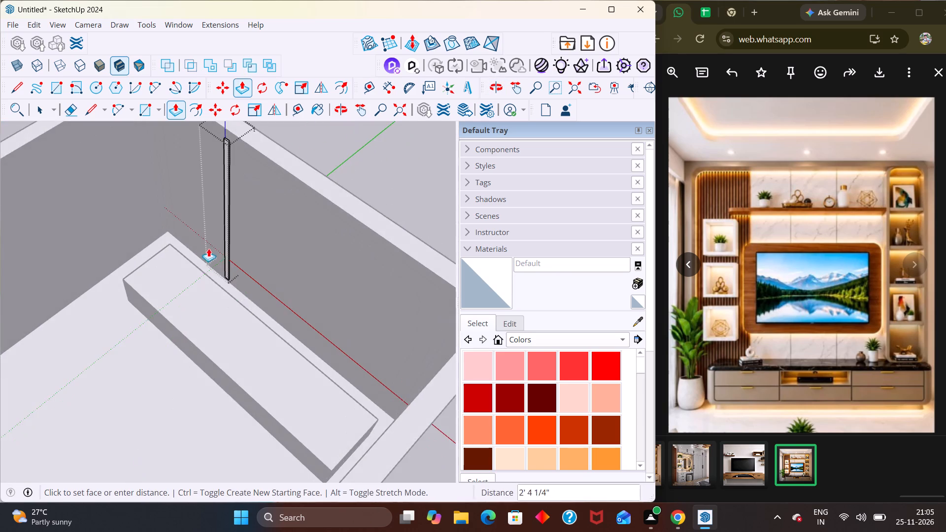
pyautogui.scroll(2, 208, 248)
pyautogui.moveTo(255, 295); pyautogui.dragTo(186, 353, button='middle')
pyautogui.scroll(1, 186, 353)
pyautogui.scroll(9, 245, 277)
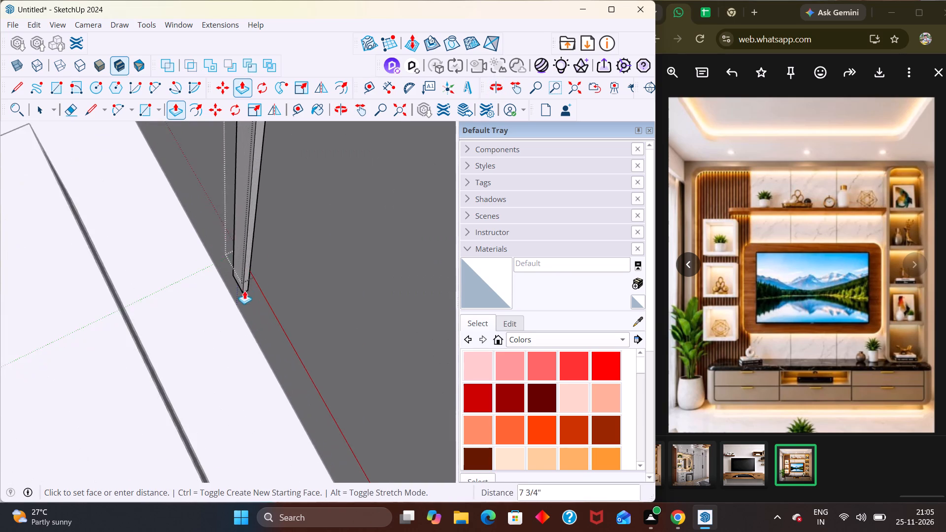
pyautogui.scroll(2, 244, 291)
pyautogui.scroll(-1, 243, 293)
pyautogui.scroll(5, 243, 293)
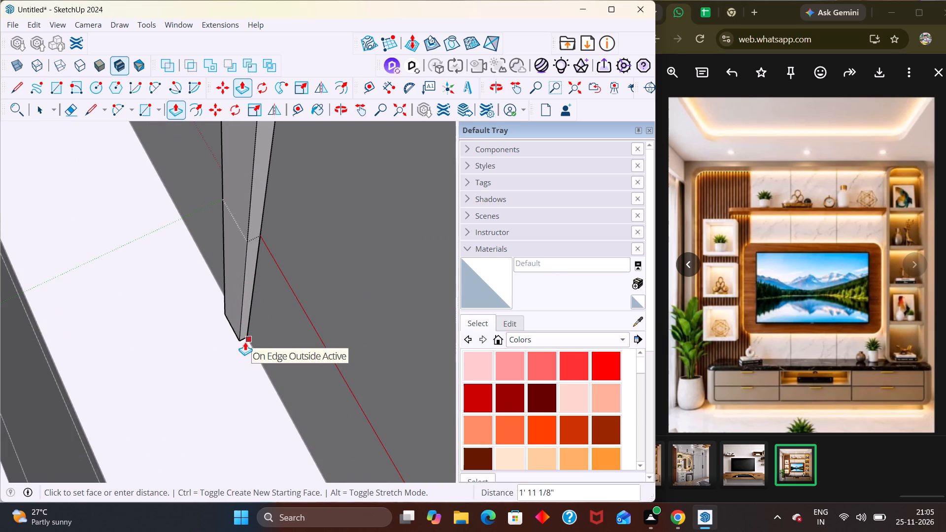
pyautogui.click(245, 342)
pyautogui.scroll(-12, 240, 324)
pyautogui.moveTo(257, 318); pyautogui.dragTo(350, 305, button='middle')
pyautogui.moveTo(255, 311); pyautogui.dragTo(340, 283, button='middle')
pyautogui.moveTo(257, 298); pyautogui.dragTo(290, 265, button='middle')
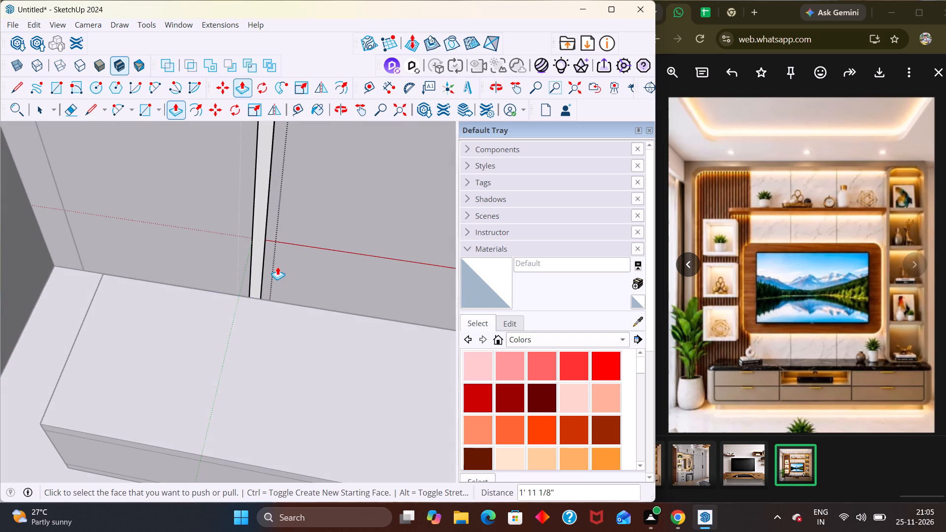
pyautogui.press('Escape')
pyautogui.press('space')
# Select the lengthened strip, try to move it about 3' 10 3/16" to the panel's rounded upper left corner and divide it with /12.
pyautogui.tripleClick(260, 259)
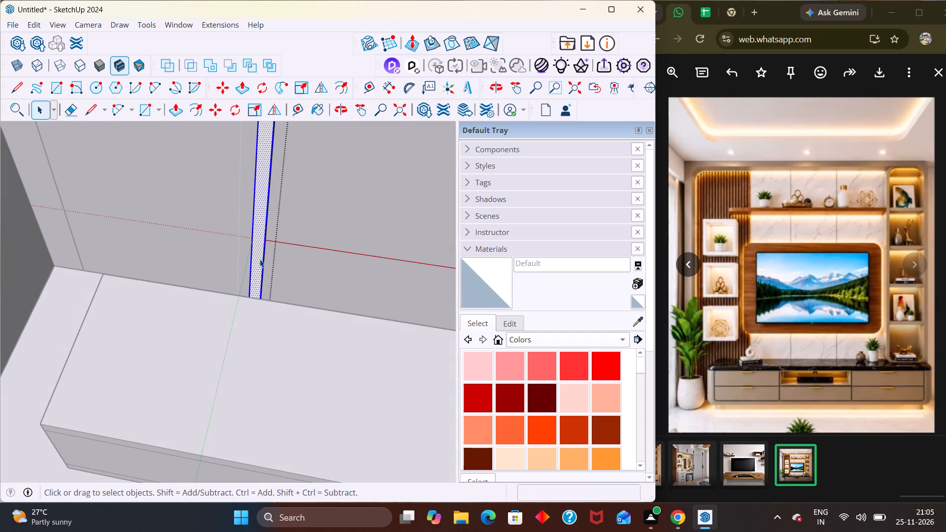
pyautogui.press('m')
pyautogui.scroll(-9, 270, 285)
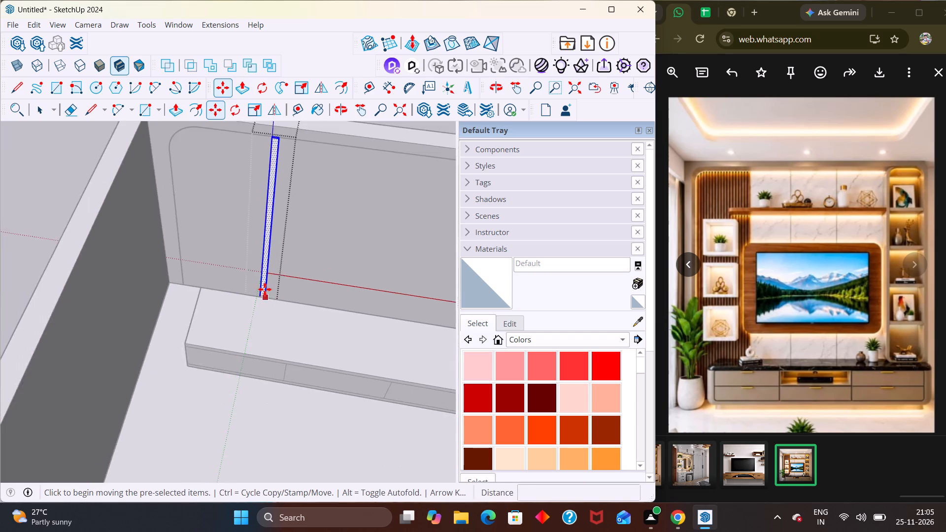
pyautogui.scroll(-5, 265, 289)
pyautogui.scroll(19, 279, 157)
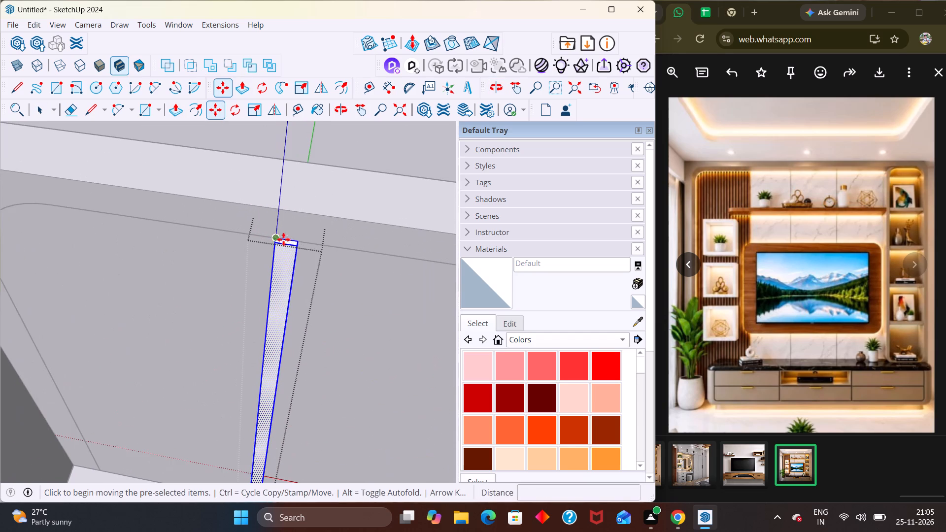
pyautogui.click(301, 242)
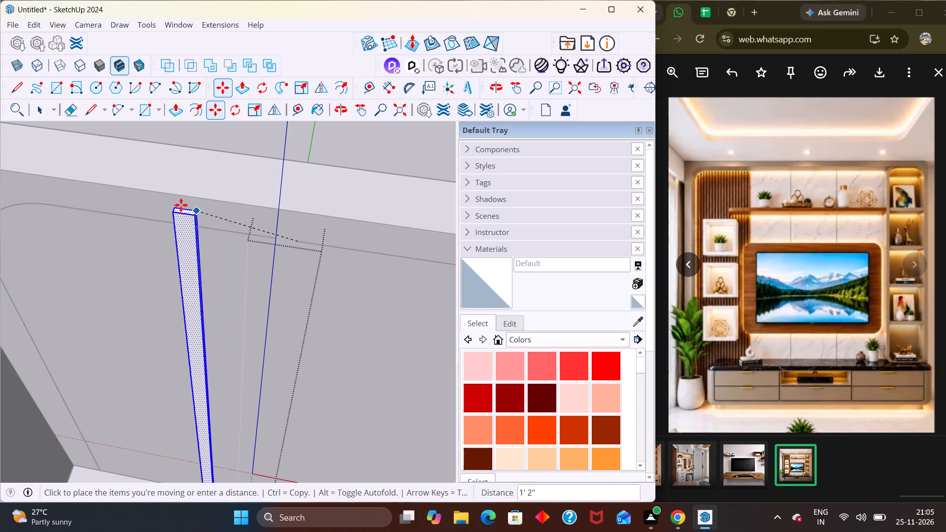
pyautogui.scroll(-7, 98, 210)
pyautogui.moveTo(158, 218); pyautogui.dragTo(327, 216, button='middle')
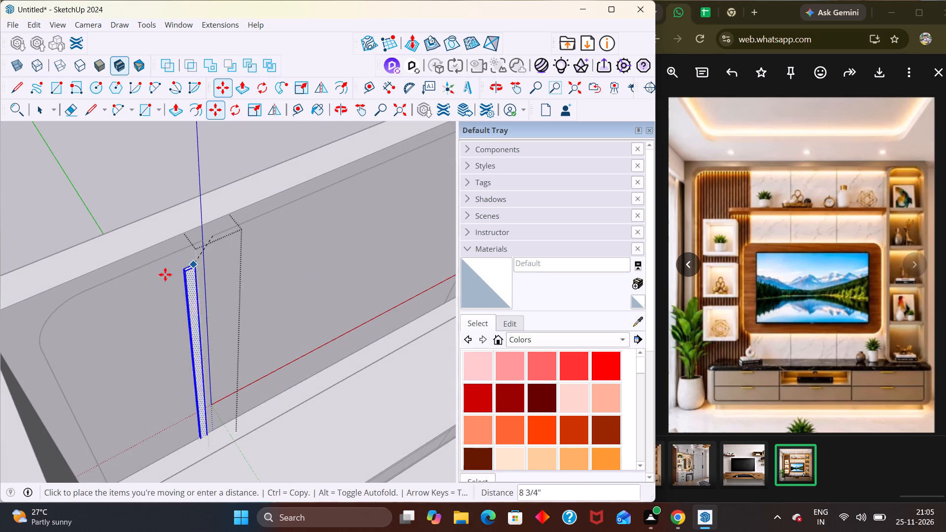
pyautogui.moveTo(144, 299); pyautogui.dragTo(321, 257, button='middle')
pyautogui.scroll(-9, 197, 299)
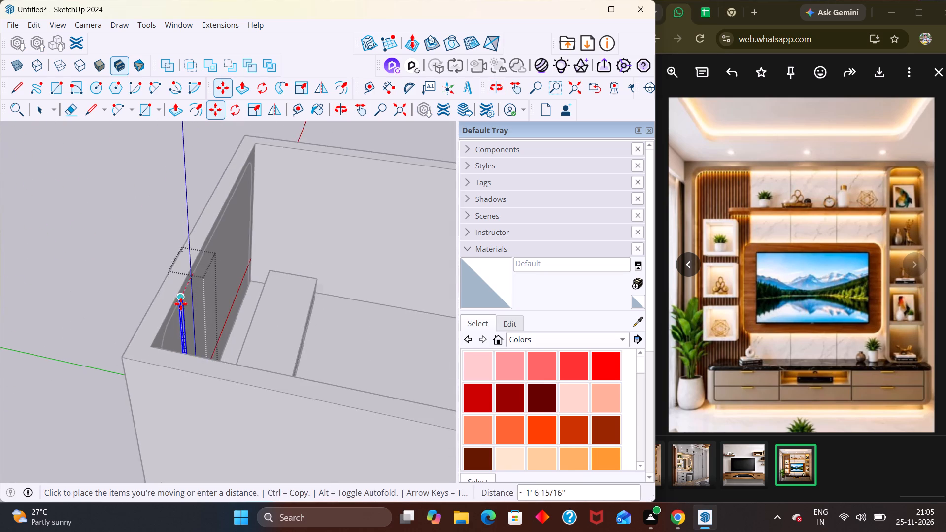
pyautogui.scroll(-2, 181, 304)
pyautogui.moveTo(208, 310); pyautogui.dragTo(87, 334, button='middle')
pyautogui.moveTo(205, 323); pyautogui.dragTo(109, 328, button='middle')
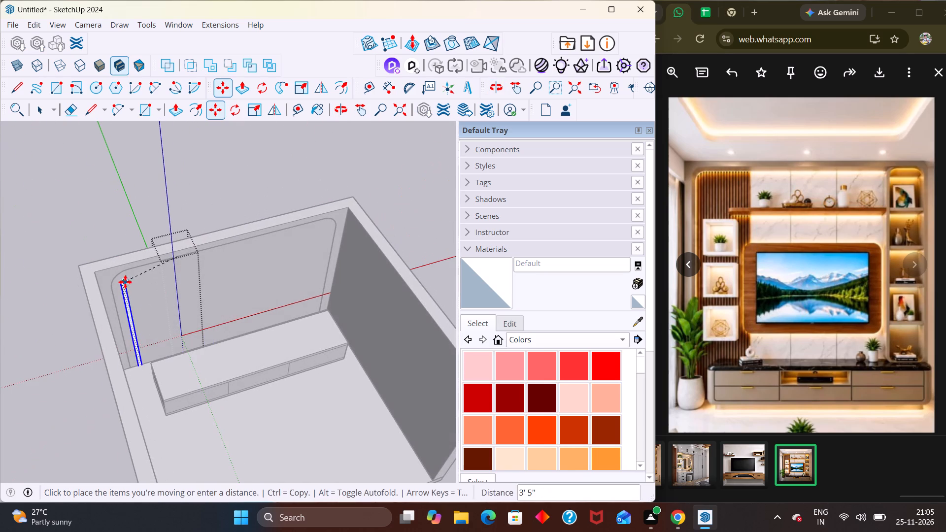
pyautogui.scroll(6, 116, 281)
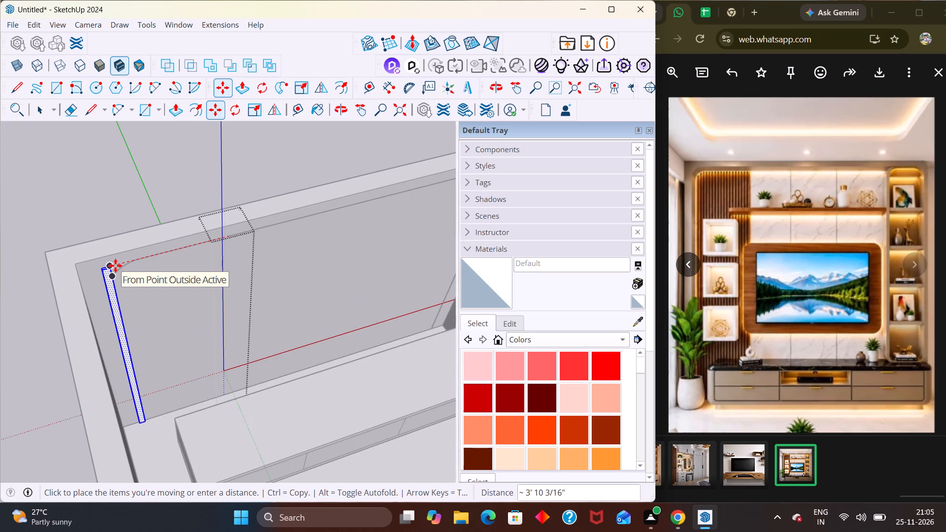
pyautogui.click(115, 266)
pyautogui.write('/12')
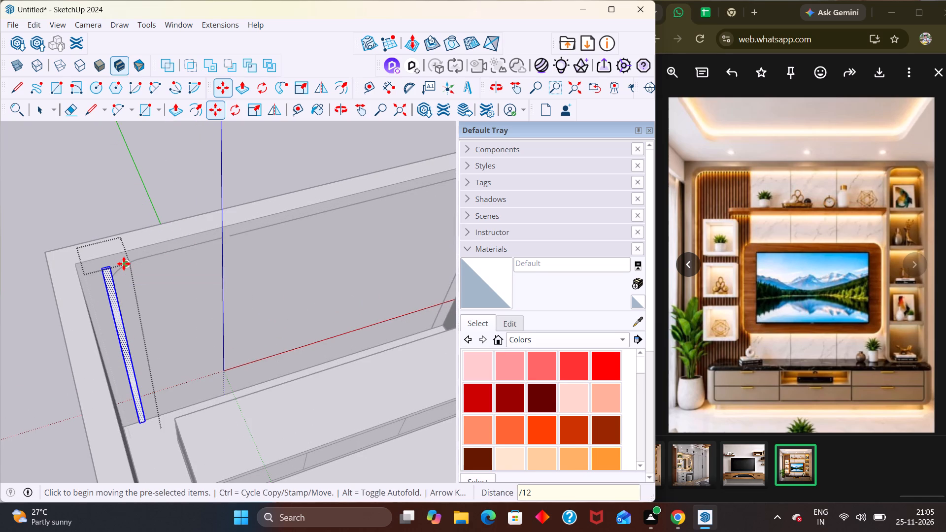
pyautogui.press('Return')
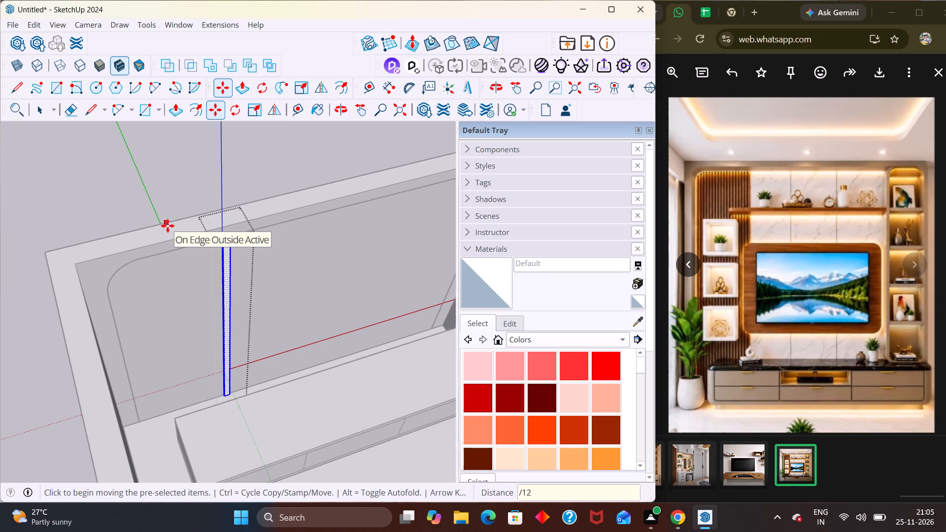
# Undo the strip's move, copy the strip about 3' 10 1/4" along the TV wall to the panel's left edge and divide the span with /14.
pyautogui.hotkey('ctrl', 'z')
pyautogui.scroll(4, 226, 237)
pyautogui.moveTo(223, 244); pyautogui.dragTo(206, 308, button='middle')
pyautogui.scroll(1, 204, 306)
pyautogui.click(238, 238)
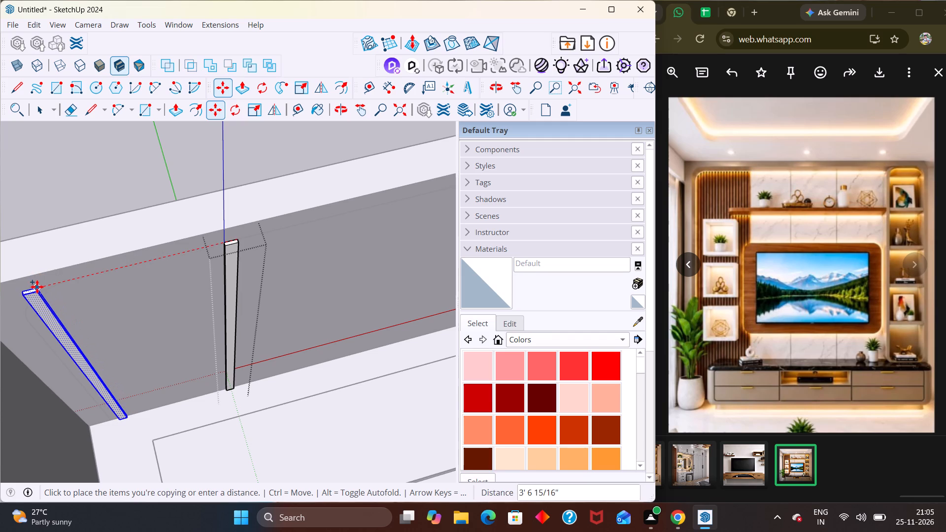
pyautogui.moveTo(33, 285); pyautogui.dragTo(107, 281, button='middle')
pyautogui.scroll(-7, 107, 281)
pyautogui.scroll(1, 135, 253)
pyautogui.scroll(-2, 135, 254)
pyautogui.scroll(1, 125, 308)
pyautogui.moveTo(88, 310); pyautogui.dragTo(68, 318, button='middle')
pyautogui.scroll(5, 66, 268)
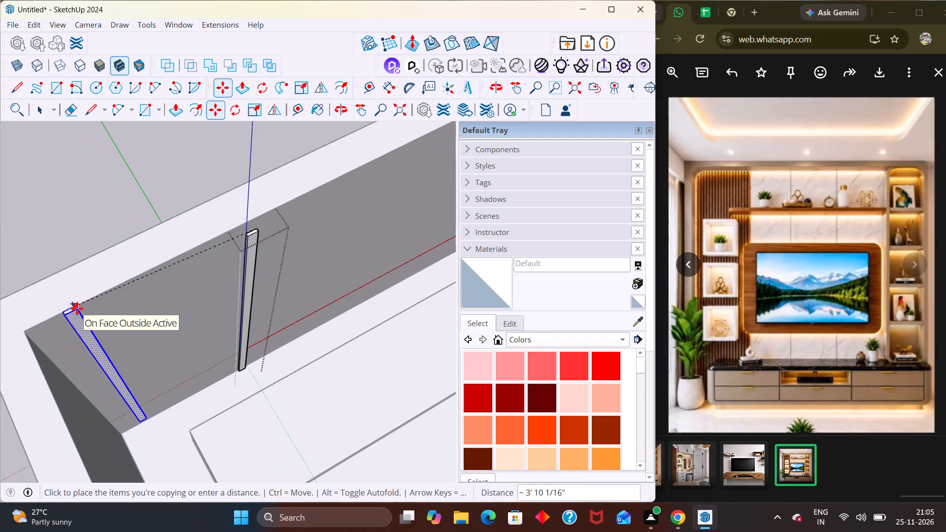
pyautogui.click(79, 315)
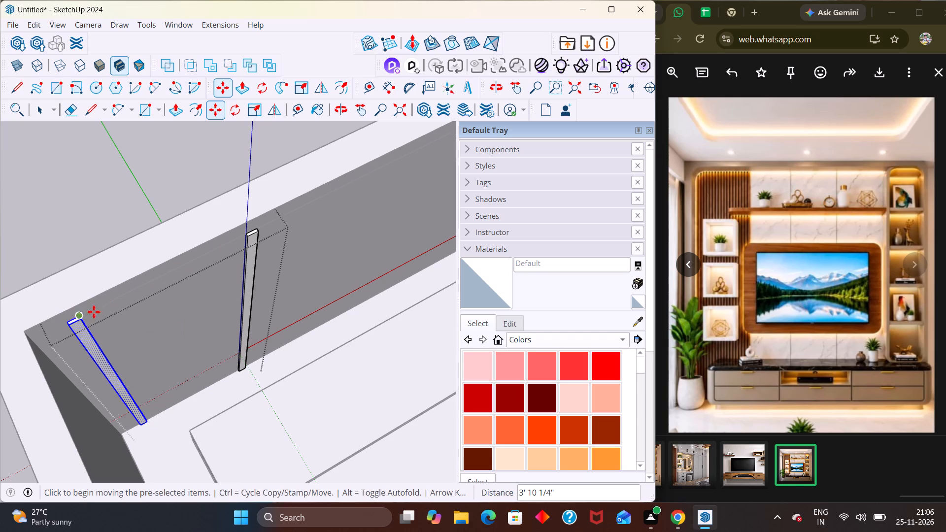
pyautogui.write('/14')
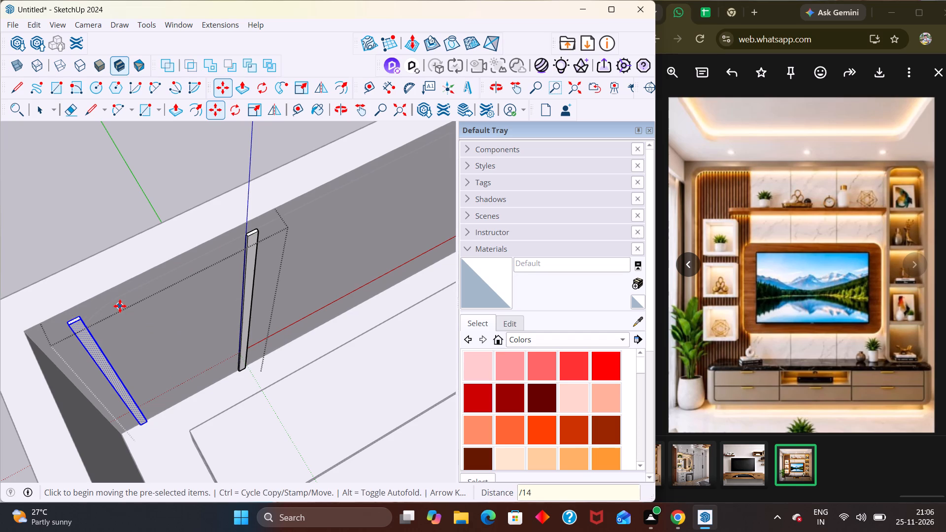
pyautogui.press('Return')
pyautogui.press('Escape')
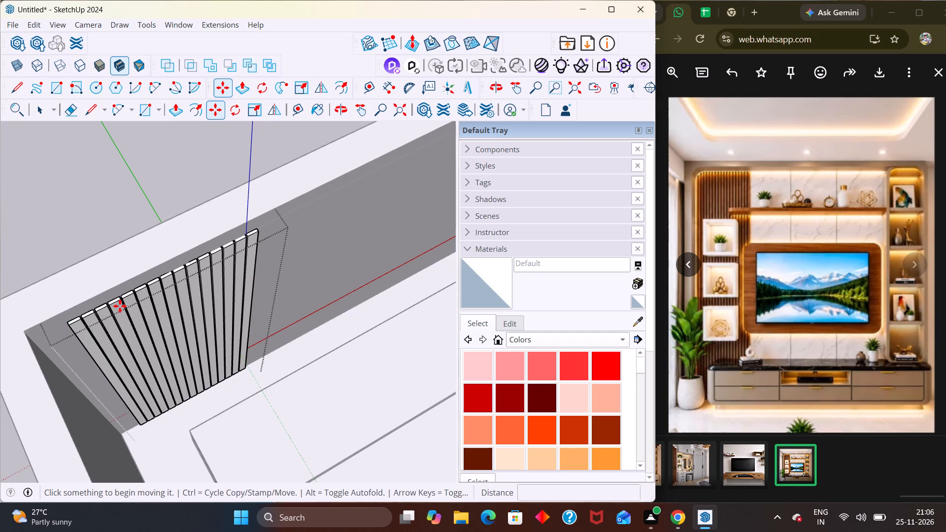
pyautogui.press('space')
pyautogui.click(78, 200)
# Draw a rounding arc across the slats' upper left corner, from the outermost slat's side edge to the top between the fourth and fifth slats.
pyautogui.scroll(-4, 90, 228)
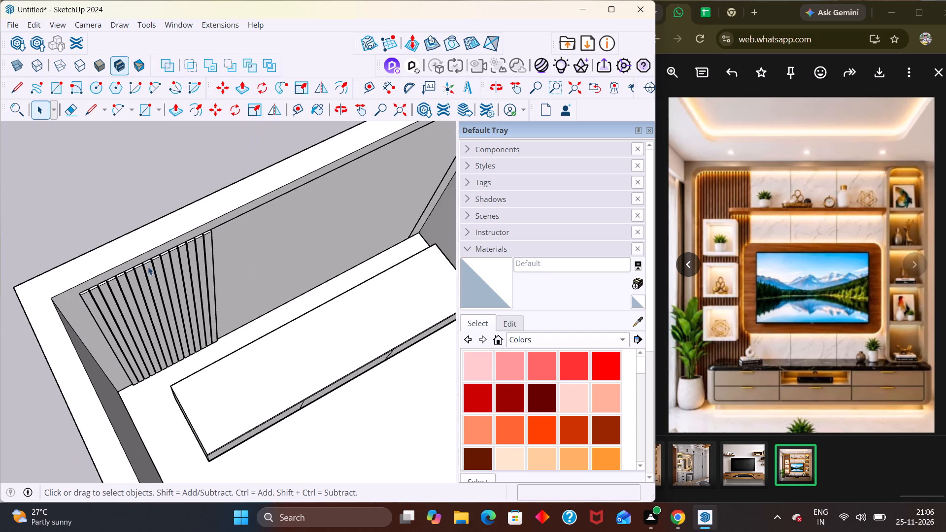
pyautogui.moveTo(147, 266); pyautogui.dragTo(124, 192, button='middle')
pyautogui.scroll(3, 124, 192)
pyautogui.scroll(1, 107, 276)
pyautogui.moveTo(98, 283); pyautogui.dragTo(51, 331, button='middle')
pyautogui.moveTo(128, 297); pyautogui.dragTo(78, 409, button='middle')
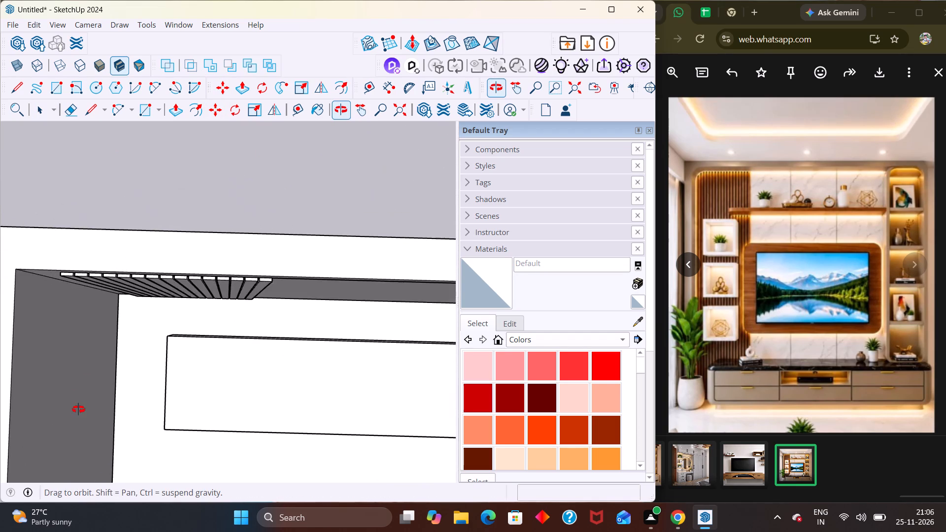
pyautogui.moveTo(78, 409); pyautogui.dragTo(59, 212, button='middle')
pyautogui.scroll(4, 55, 247)
pyautogui.scroll(4, 118, 198)
pyautogui.scroll(-6, 120, 200)
pyautogui.moveTo(125, 210); pyautogui.dragTo(164, 167, button='middle')
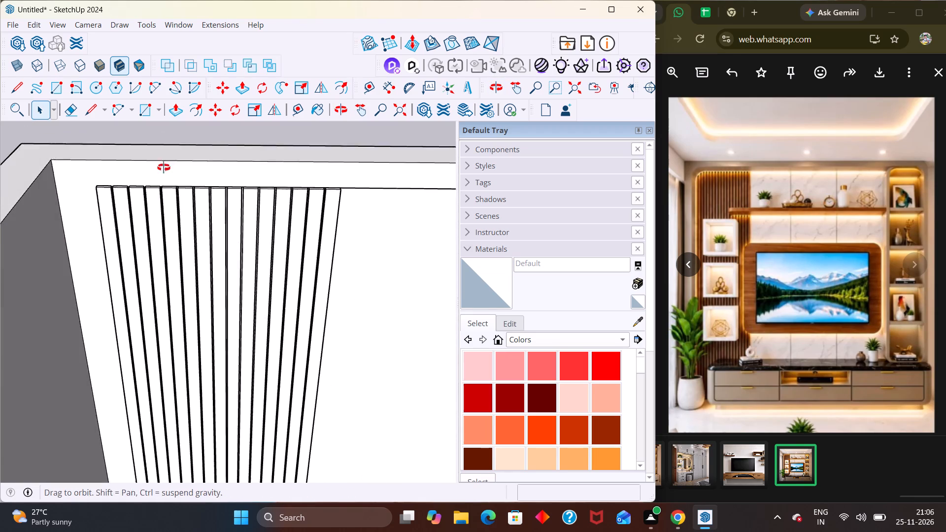
pyautogui.moveTo(164, 167); pyautogui.dragTo(173, 157, button='middle')
pyautogui.moveTo(159, 204); pyautogui.dragTo(173, 219, button='middle')
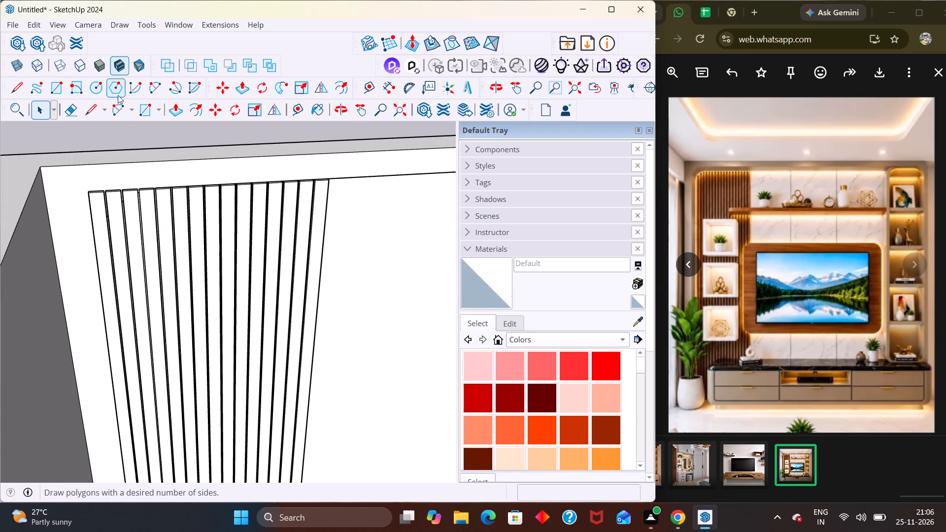
pyautogui.press('a')
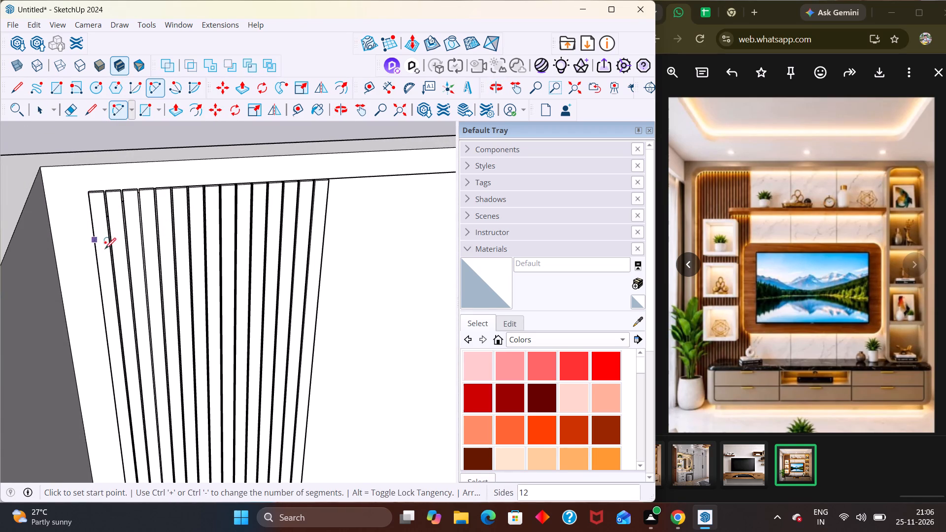
pyautogui.moveTo(136, 269); pyautogui.dragTo(239, 336, button='middle')
pyautogui.scroll(5, 83, 232)
pyautogui.moveTo(84, 233); pyautogui.dragTo(151, 329, button='middle')
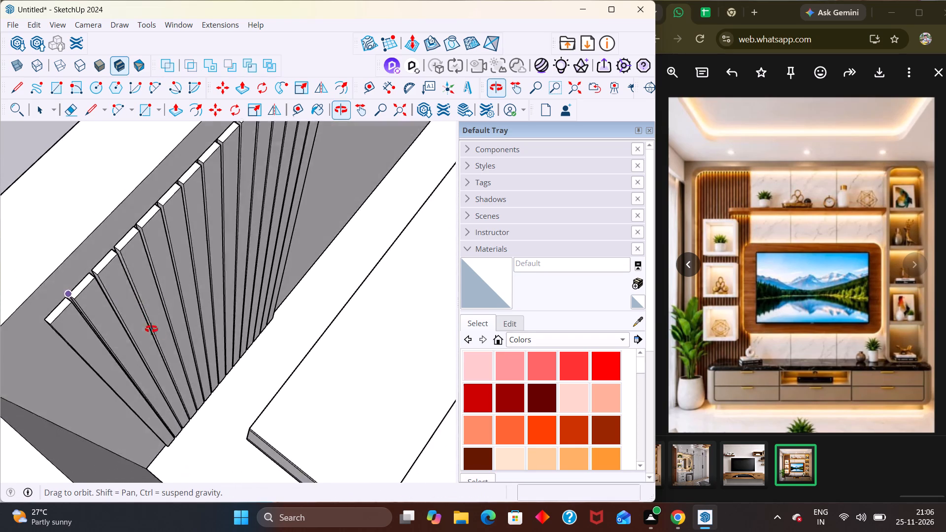
pyautogui.moveTo(151, 329); pyautogui.dragTo(114, 217, button='middle')
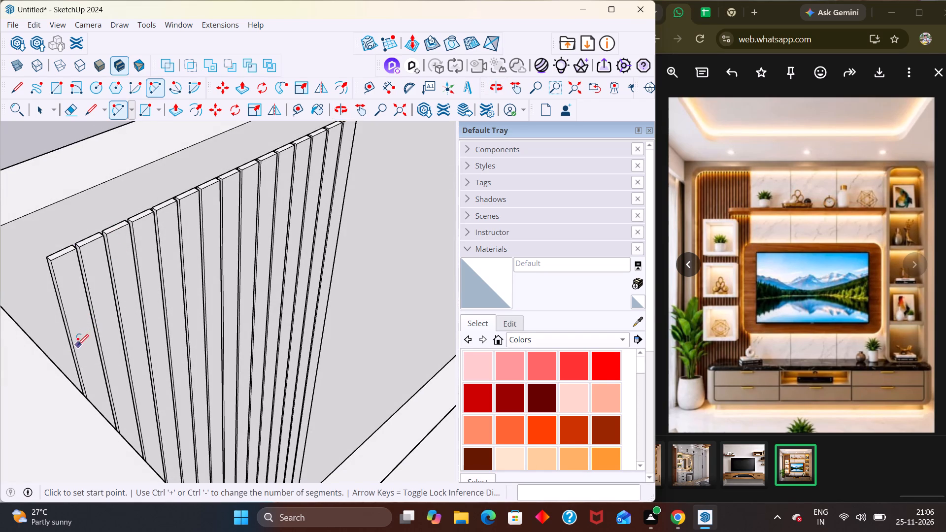
pyautogui.click(77, 346)
pyautogui.click(149, 216)
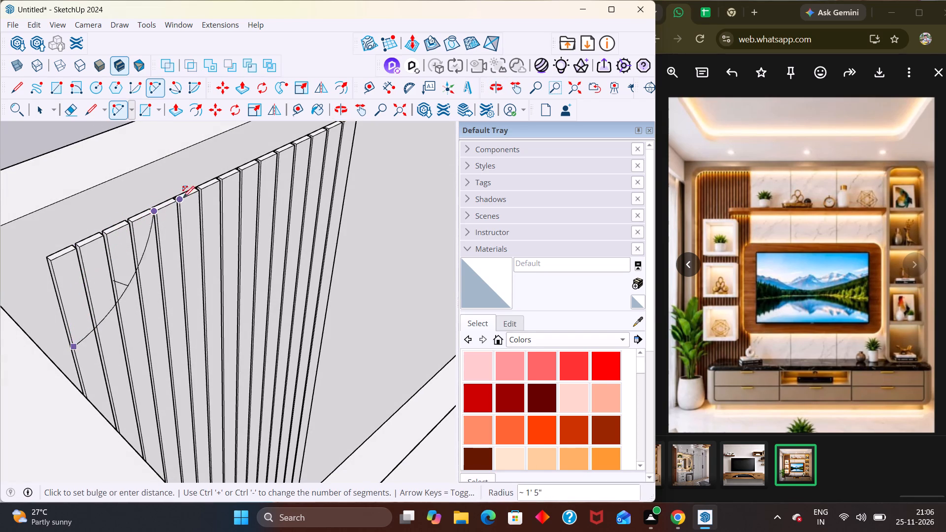
pyautogui.click(135, 219)
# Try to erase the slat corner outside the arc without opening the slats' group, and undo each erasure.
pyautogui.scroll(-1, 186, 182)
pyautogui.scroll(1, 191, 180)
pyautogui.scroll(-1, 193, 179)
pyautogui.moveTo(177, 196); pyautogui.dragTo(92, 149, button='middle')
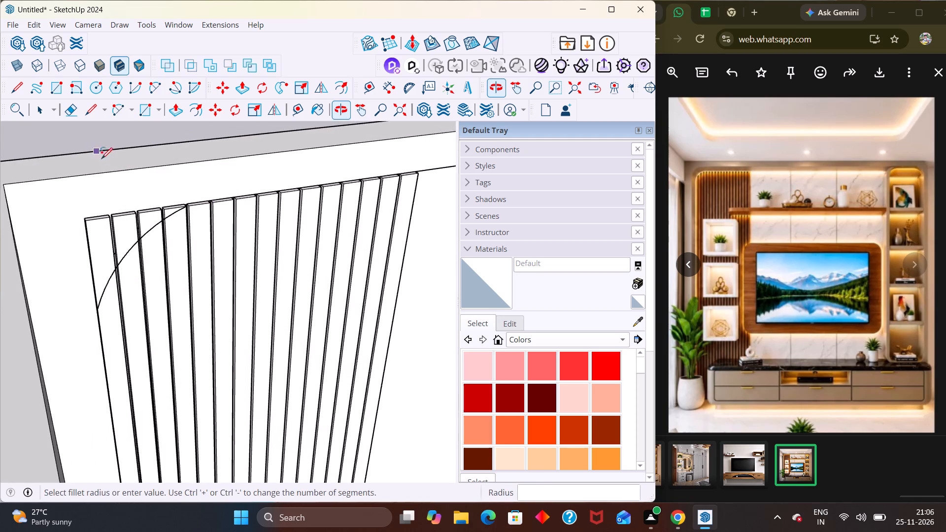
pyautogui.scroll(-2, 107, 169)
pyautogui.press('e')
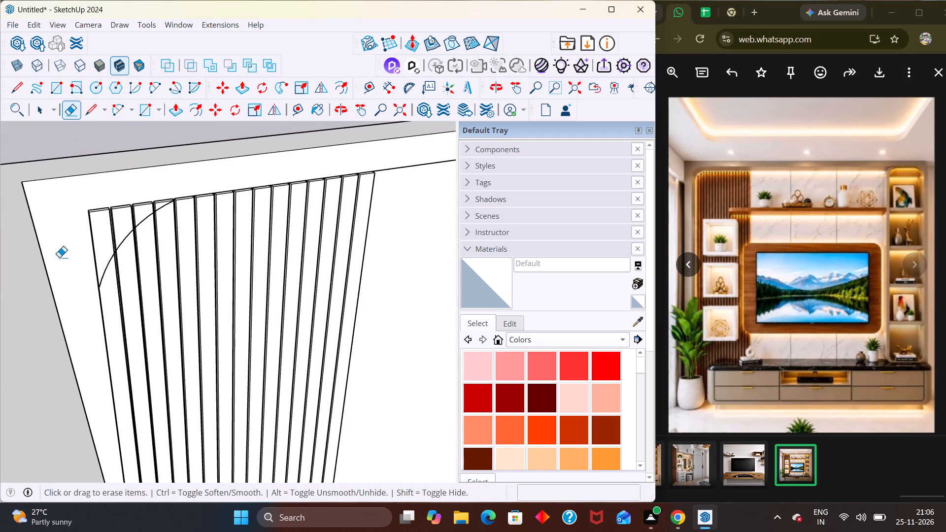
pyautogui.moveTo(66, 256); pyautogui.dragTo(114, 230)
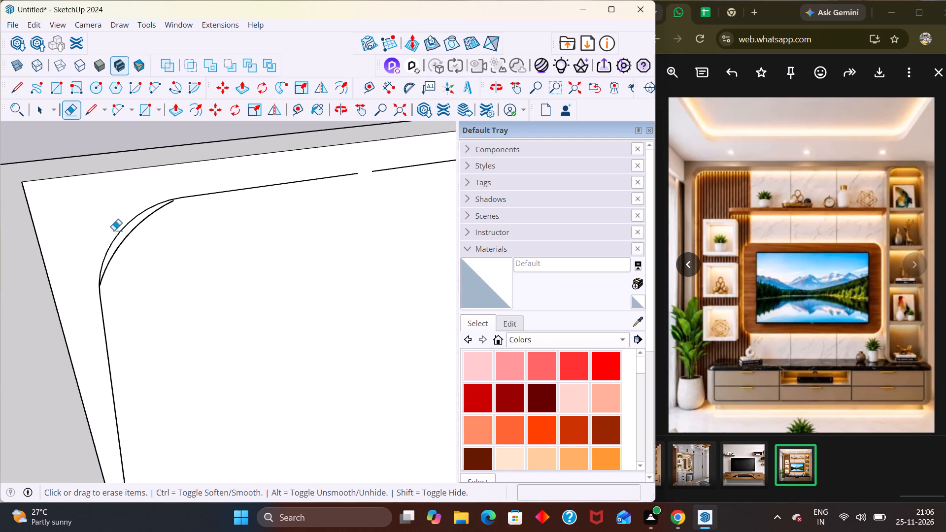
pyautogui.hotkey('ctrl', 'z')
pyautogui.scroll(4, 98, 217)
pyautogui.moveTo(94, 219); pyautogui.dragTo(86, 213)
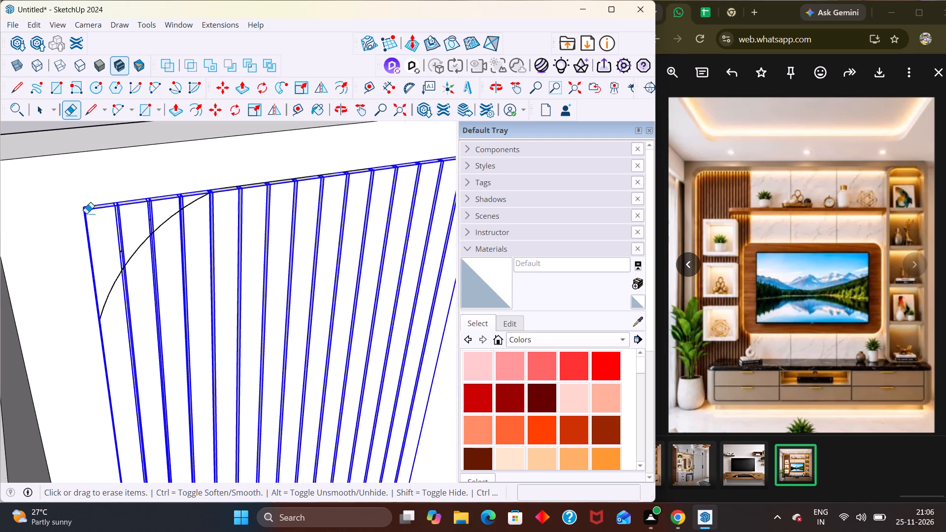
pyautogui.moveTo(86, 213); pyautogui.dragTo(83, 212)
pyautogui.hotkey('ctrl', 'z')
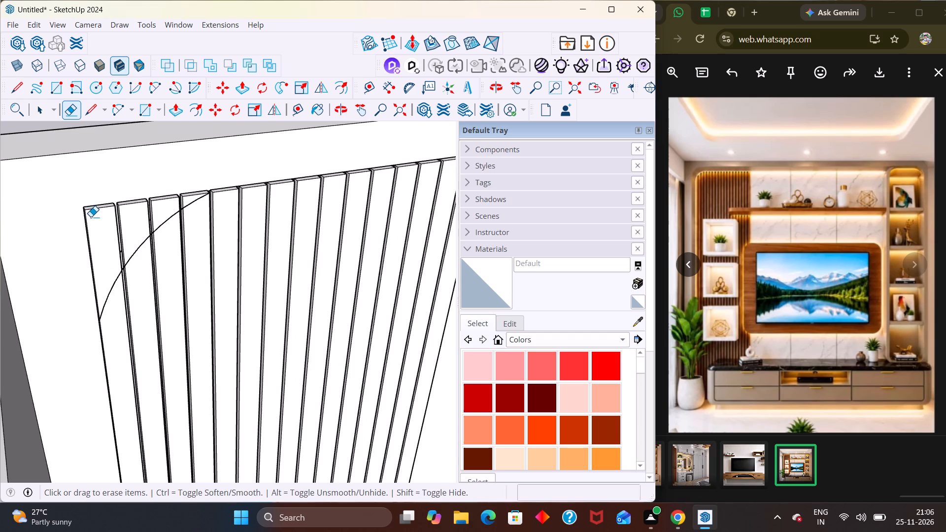
# Open the slats' group for editing.
pyautogui.press('space')
pyautogui.doubleClick(99, 223)
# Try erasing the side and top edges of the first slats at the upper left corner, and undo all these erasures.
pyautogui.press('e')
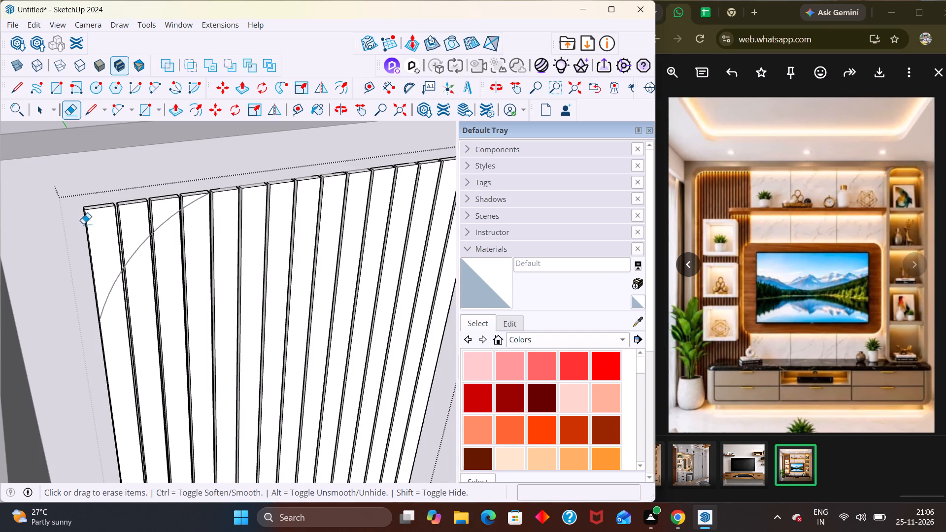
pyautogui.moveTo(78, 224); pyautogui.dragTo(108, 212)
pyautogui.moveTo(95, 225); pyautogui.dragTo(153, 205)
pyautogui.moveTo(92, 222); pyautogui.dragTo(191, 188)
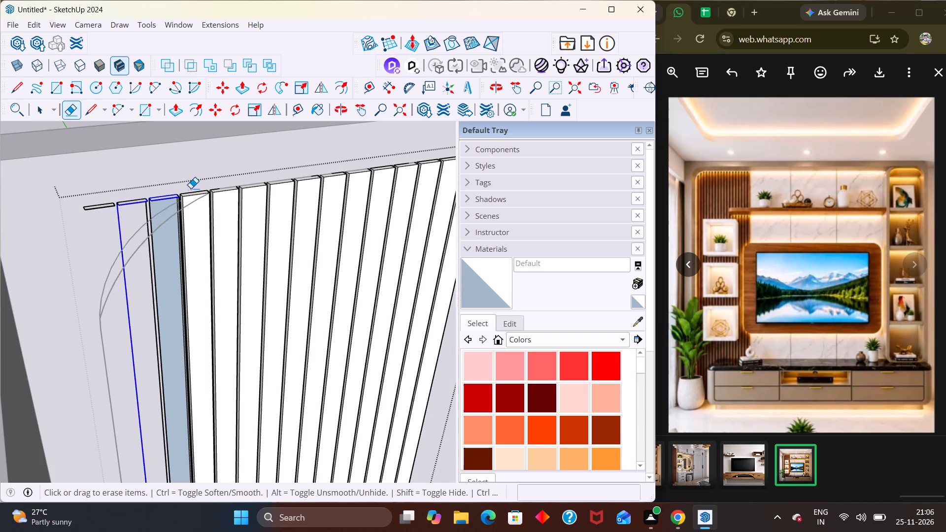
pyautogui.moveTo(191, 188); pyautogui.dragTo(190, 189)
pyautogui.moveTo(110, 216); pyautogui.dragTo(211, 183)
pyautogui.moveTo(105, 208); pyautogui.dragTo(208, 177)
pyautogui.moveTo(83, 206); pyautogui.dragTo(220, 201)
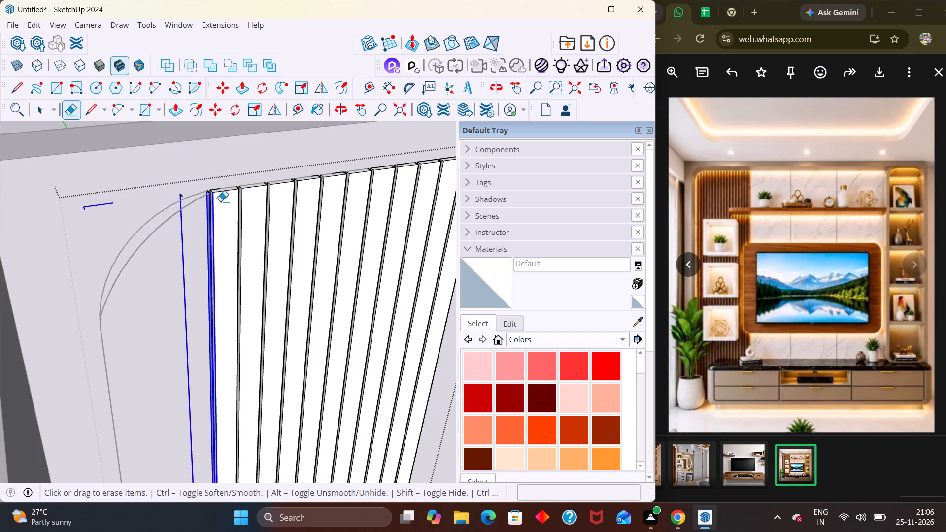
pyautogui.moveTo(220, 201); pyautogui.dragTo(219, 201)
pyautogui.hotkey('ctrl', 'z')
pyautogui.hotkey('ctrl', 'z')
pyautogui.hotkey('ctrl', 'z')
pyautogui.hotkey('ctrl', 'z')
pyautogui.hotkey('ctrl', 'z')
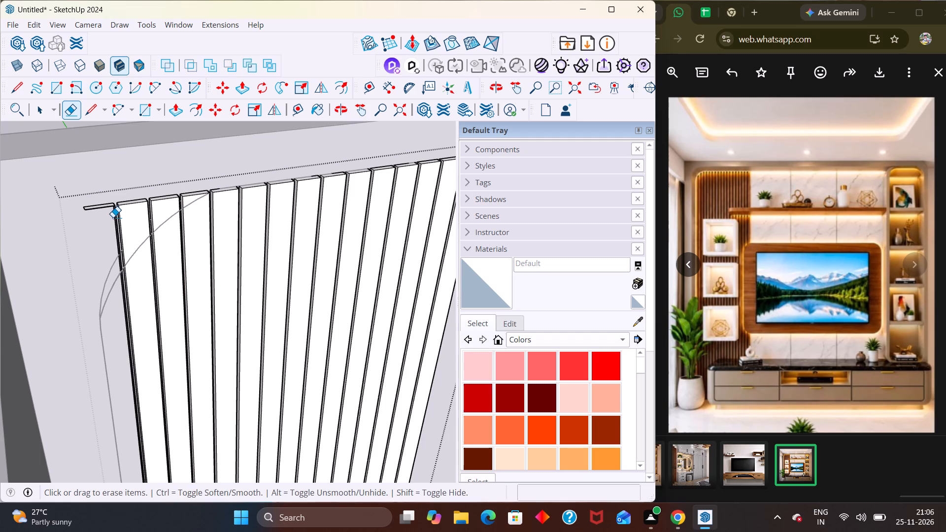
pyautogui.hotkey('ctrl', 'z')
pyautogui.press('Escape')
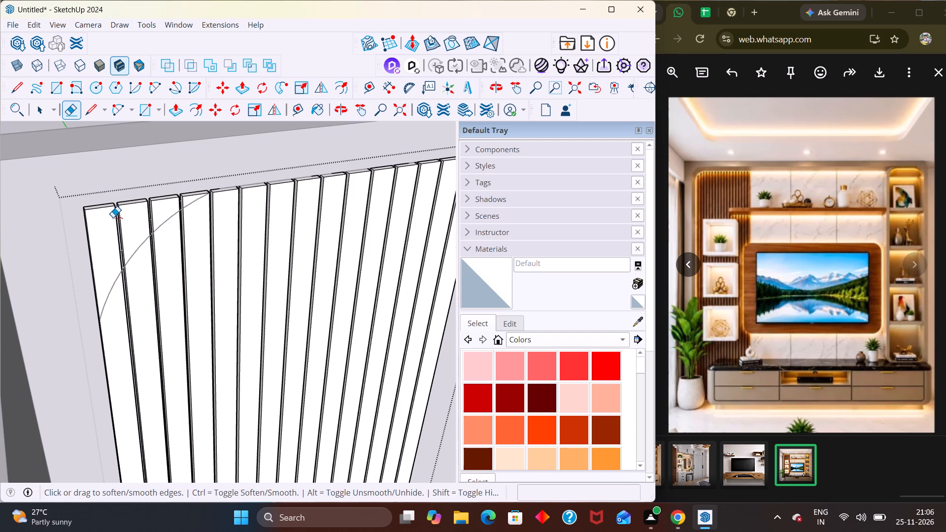
# Inside the slats' group, draw an arc about 1' 6" long from the outermost slat's side edge to the top corner of the fifth slat.
pyautogui.press('a')
pyautogui.click(99, 317)
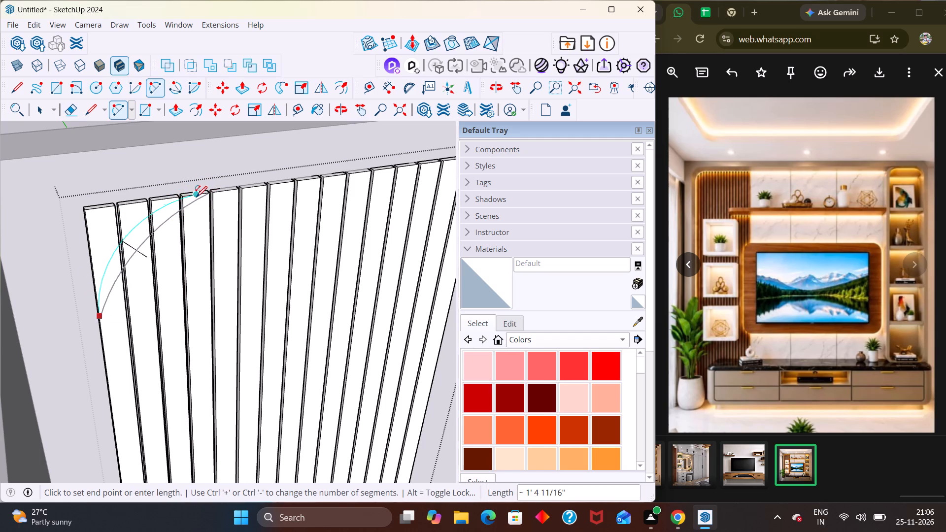
pyautogui.scroll(5, 211, 195)
pyautogui.moveTo(228, 195); pyautogui.dragTo(255, 302, button='middle')
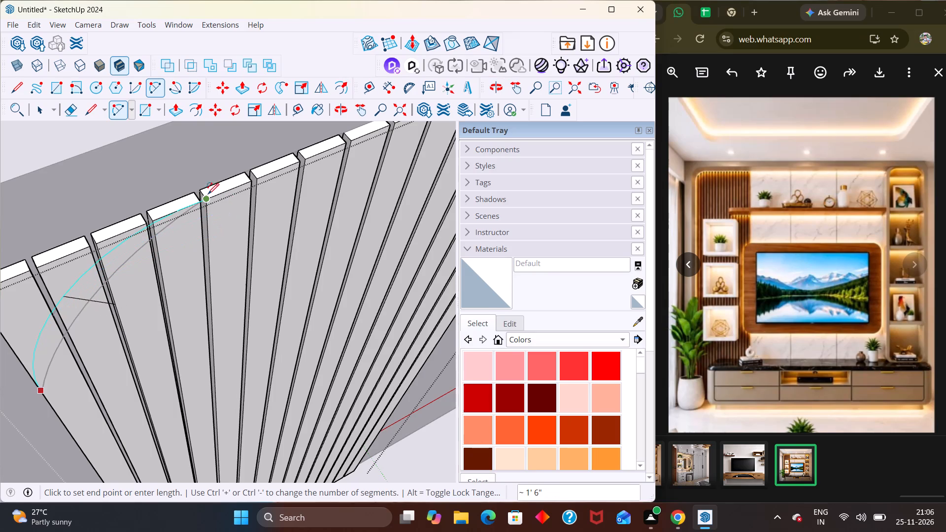
pyautogui.click(203, 190)
pyautogui.click(203, 190)
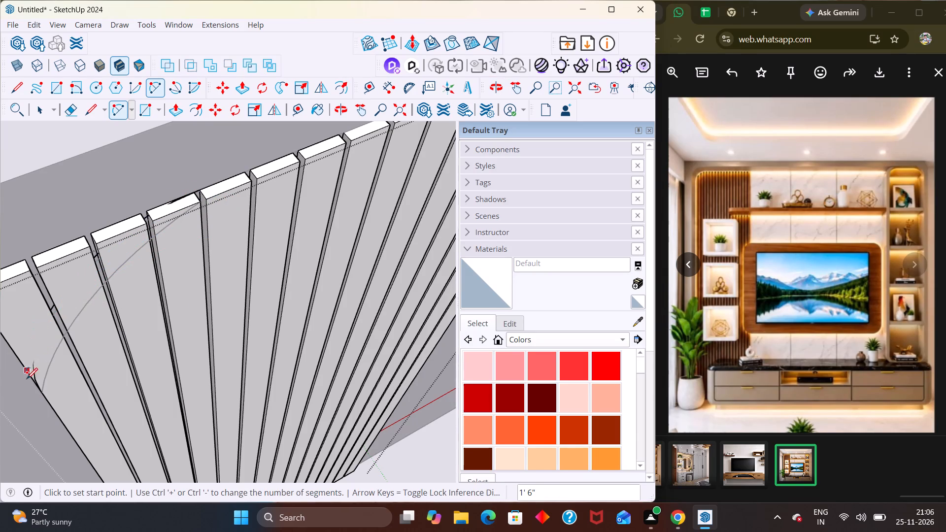
# Draw a second arc with a bulge of about 2" from the outermost slat's side edge to the fourth slat's top corner, following the outer curve.
pyautogui.click(40, 391)
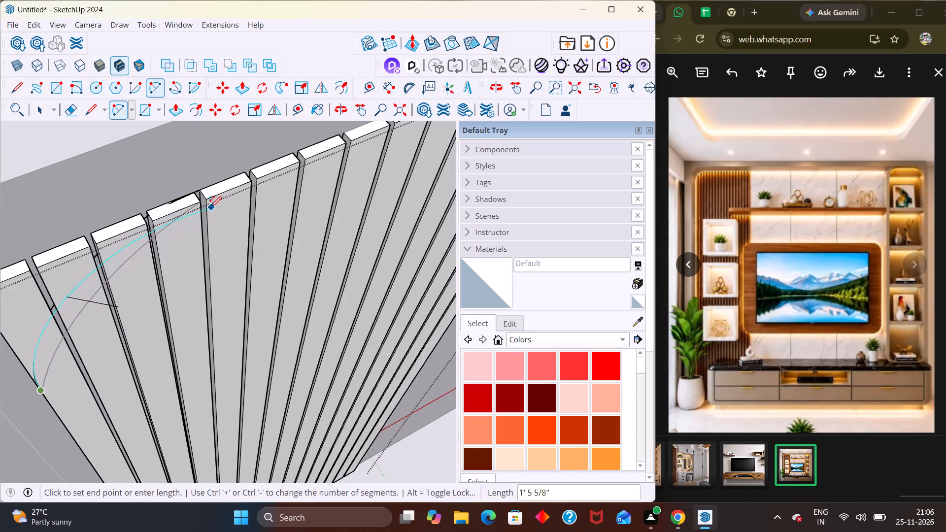
pyautogui.click(198, 202)
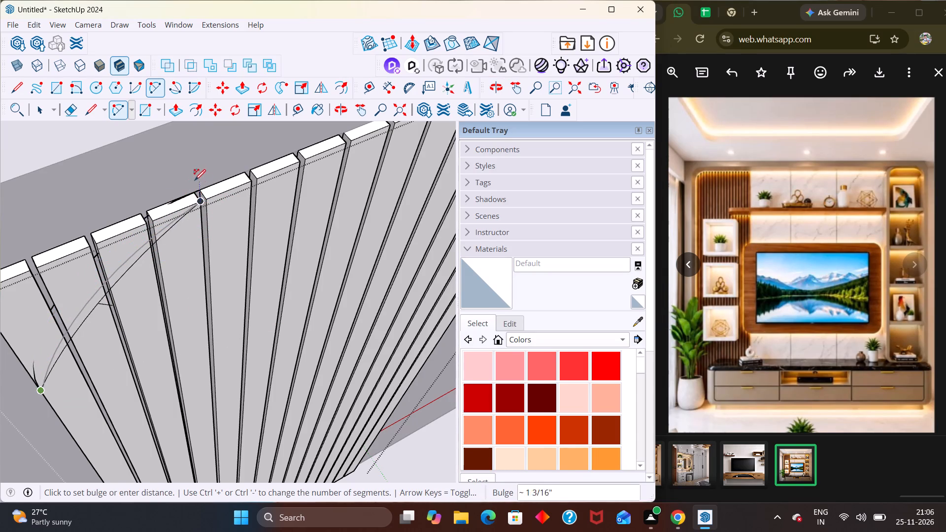
pyautogui.click(154, 218)
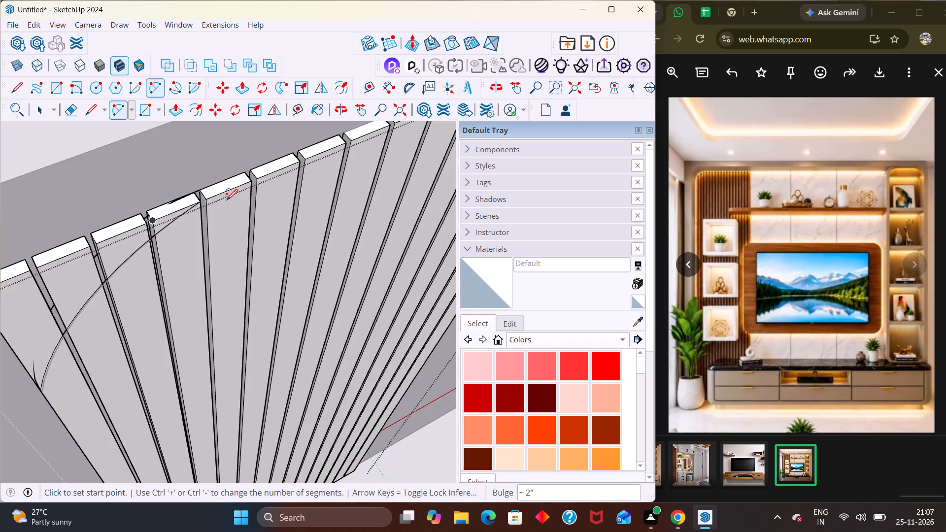
pyautogui.press('Escape')
# Erase the edges of the slat tops lying above the arc, from the second slat through the fifth.
pyautogui.press('e')
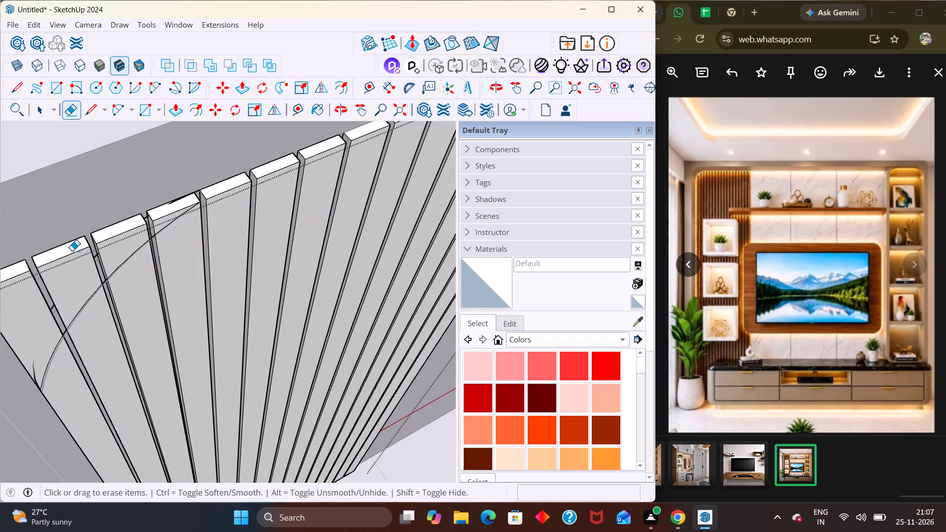
pyautogui.moveTo(72, 251); pyautogui.dragTo(86, 243)
pyautogui.moveTo(84, 242); pyautogui.dragTo(72, 244)
pyautogui.moveTo(59, 254); pyautogui.dragTo(73, 232)
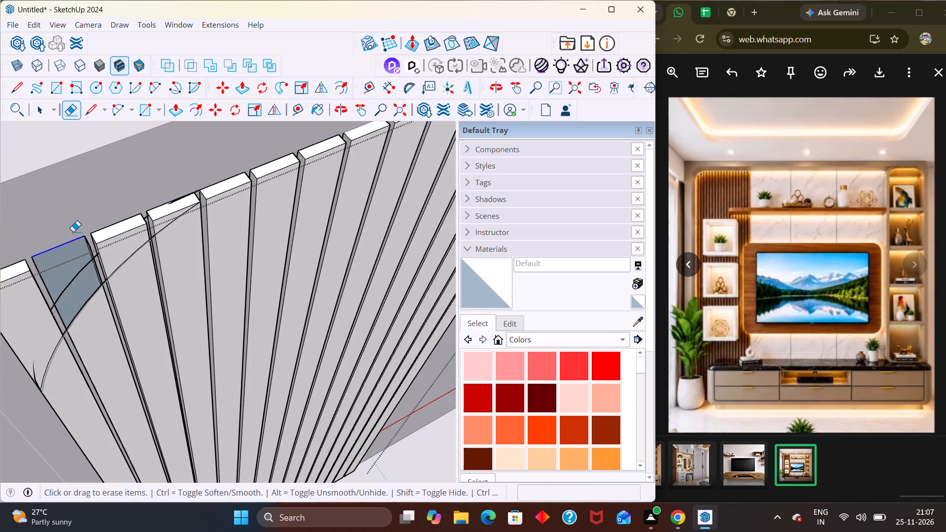
pyautogui.moveTo(73, 232); pyautogui.dragTo(73, 231)
pyautogui.click(31, 265)
pyautogui.moveTo(35, 264); pyautogui.dragTo(36, 263)
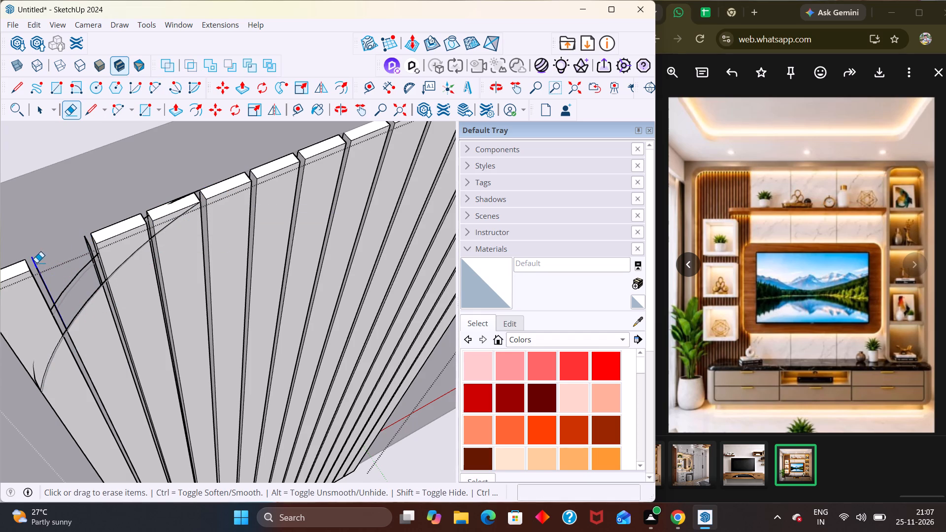
pyautogui.moveTo(36, 263); pyautogui.dragTo(99, 247)
pyautogui.moveTo(83, 247); pyautogui.dragTo(133, 223)
pyautogui.moveTo(93, 237); pyautogui.dragTo(141, 206)
pyautogui.moveTo(116, 226); pyautogui.dragTo(155, 217)
pyautogui.moveTo(132, 223); pyautogui.dragTo(154, 219)
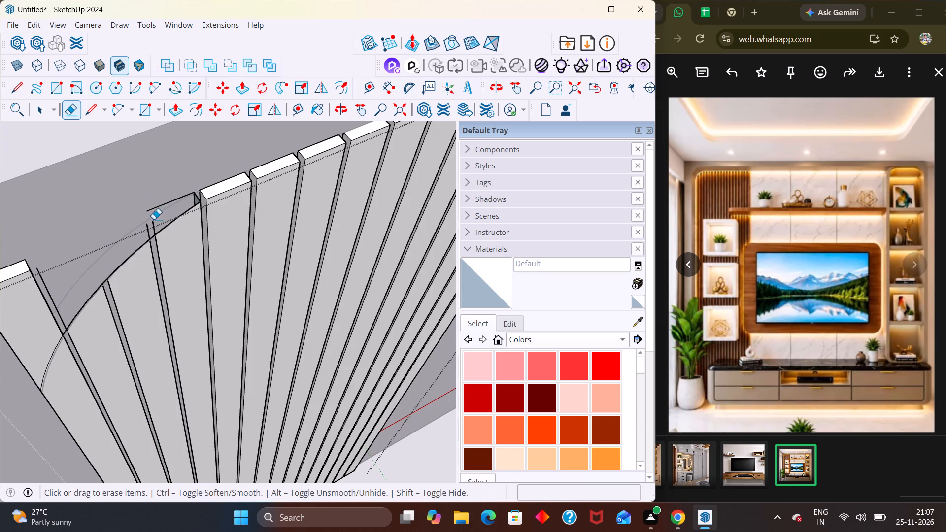
pyautogui.moveTo(154, 219); pyautogui.dragTo(154, 216)
pyautogui.moveTo(144, 218); pyautogui.dragTo(177, 181)
pyautogui.moveTo(171, 202); pyautogui.dragTo(204, 187)
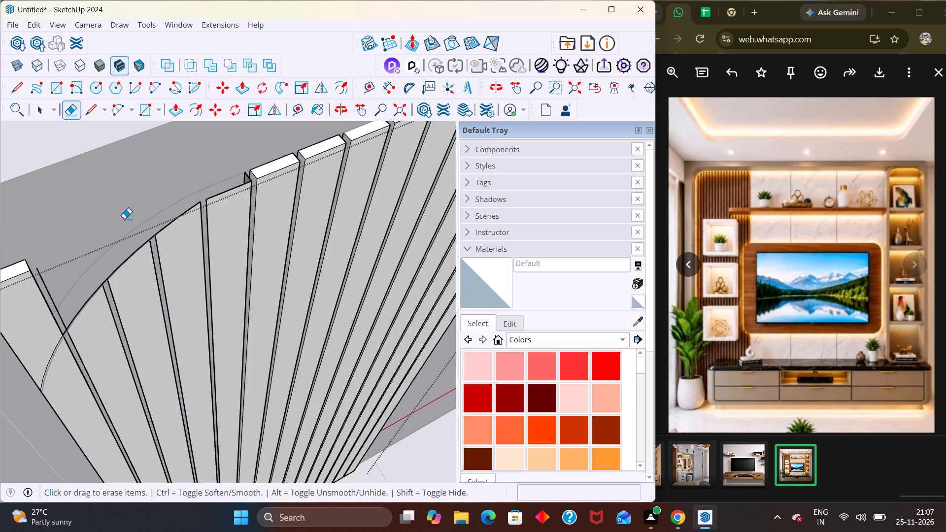
# Erase the remaining side and top edges of the outermost slat that lie above the arc.
pyautogui.moveTo(121, 219); pyautogui.dragTo(135, 148, button='middle')
pyautogui.scroll(-5, 118, 217)
pyautogui.scroll(1, 144, 169)
pyautogui.scroll(-2, 144, 171)
pyautogui.moveTo(69, 209); pyautogui.dragTo(115, 173, button='middle')
pyautogui.moveTo(47, 239); pyautogui.dragTo(62, 234)
pyautogui.scroll(-3, 64, 236)
pyautogui.moveTo(72, 246); pyautogui.dragTo(7, 297, button='middle')
pyautogui.scroll(2, 92, 247)
pyautogui.scroll(-1, 68, 229)
pyautogui.scroll(1, 60, 225)
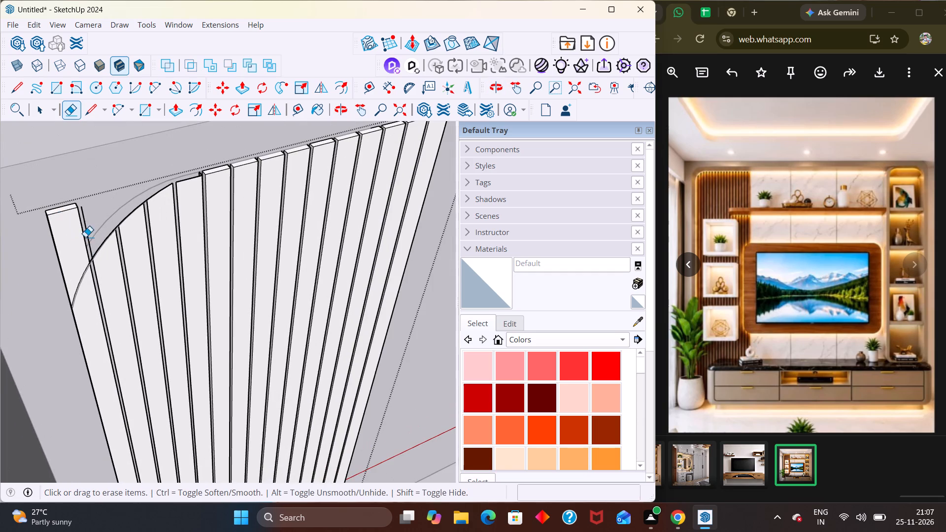
pyautogui.moveTo(89, 223); pyautogui.dragTo(50, 239)
pyautogui.moveTo(92, 227); pyautogui.dragTo(51, 197)
pyautogui.moveTo(73, 223); pyautogui.dragTo(76, 192)
pyautogui.moveTo(70, 210); pyautogui.dragTo(41, 214)
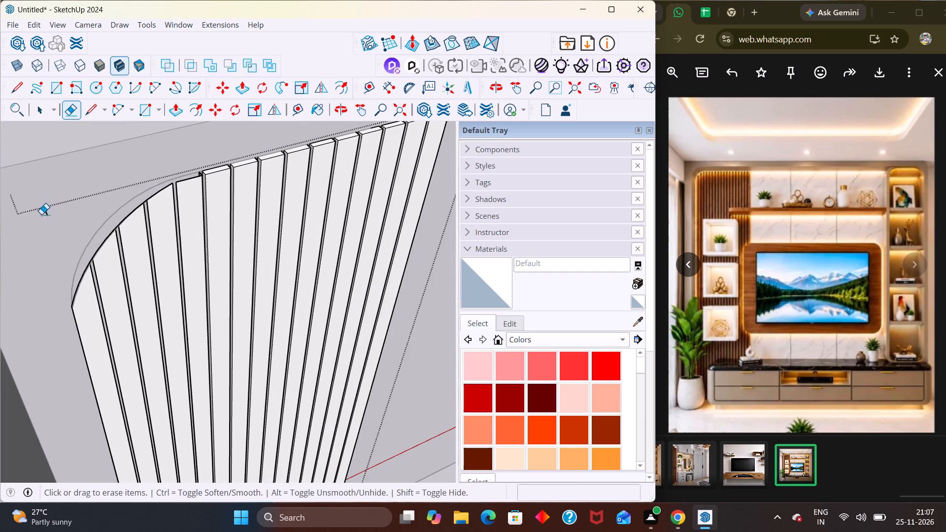
pyautogui.moveTo(41, 214); pyautogui.dragTo(57, 216)
# Close the open top of the fifth slat with a rectangle of about 2 15/16" by 13/16".
pyautogui.scroll(-1, 176, 195)
pyautogui.scroll(5, 176, 194)
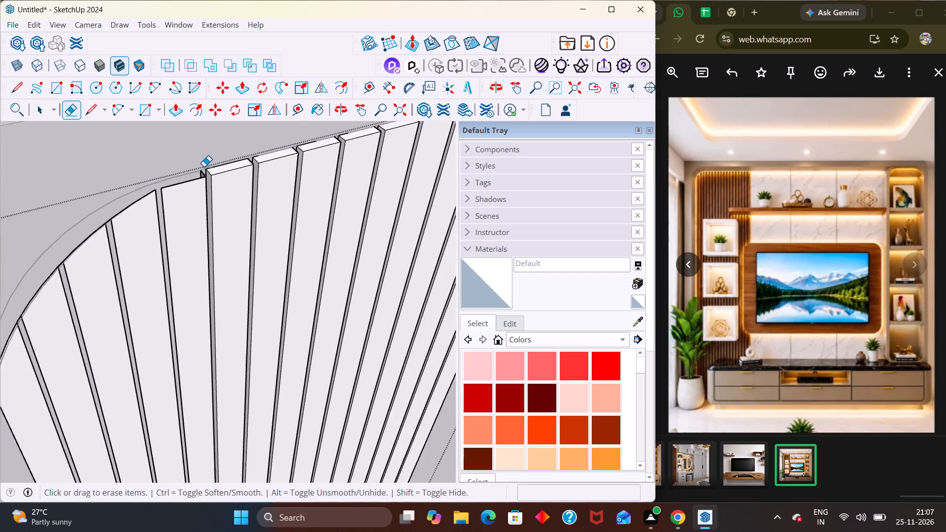
pyautogui.scroll(2, 204, 166)
pyautogui.moveTo(204, 166); pyautogui.dragTo(222, 300, button='middle')
pyautogui.scroll(-6, 188, 221)
pyautogui.moveTo(160, 227); pyautogui.dragTo(315, 228, button='middle')
pyautogui.moveTo(182, 254); pyautogui.dragTo(204, 210, button='middle')
pyautogui.scroll(1, 182, 254)
pyautogui.moveTo(183, 233); pyautogui.dragTo(225, 249, button='middle')
pyautogui.press('e')
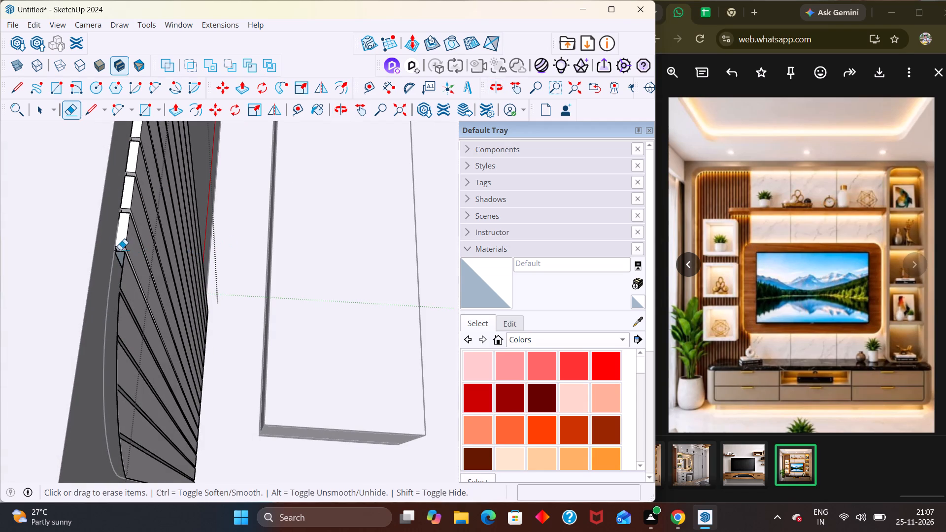
pyautogui.press('space')
pyautogui.press('r')
pyautogui.click(116, 250)
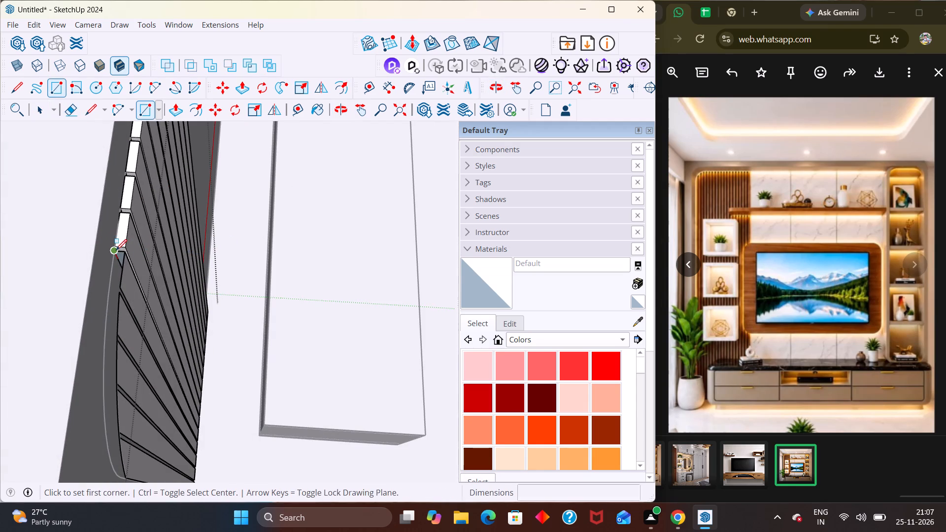
pyautogui.scroll(5, 117, 290)
pyautogui.moveTo(123, 294); pyautogui.dragTo(149, 325, button='middle')
pyautogui.click(122, 298)
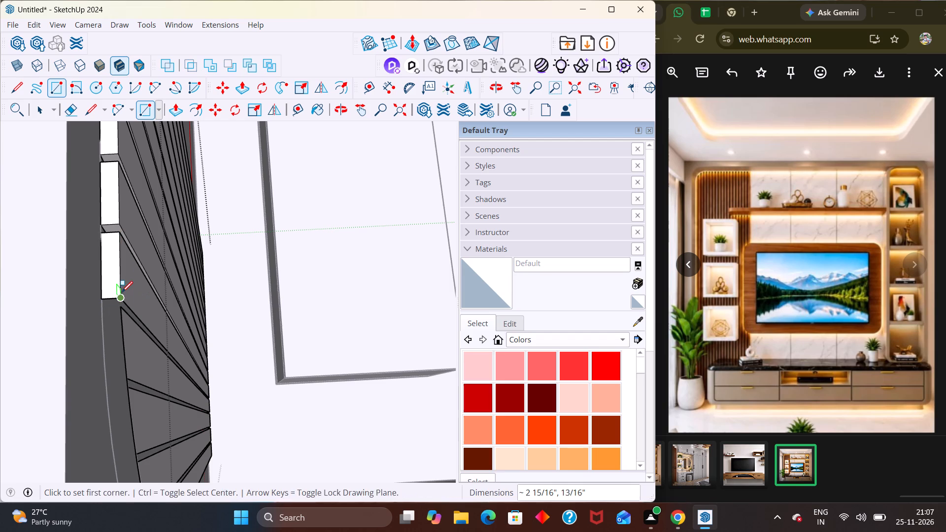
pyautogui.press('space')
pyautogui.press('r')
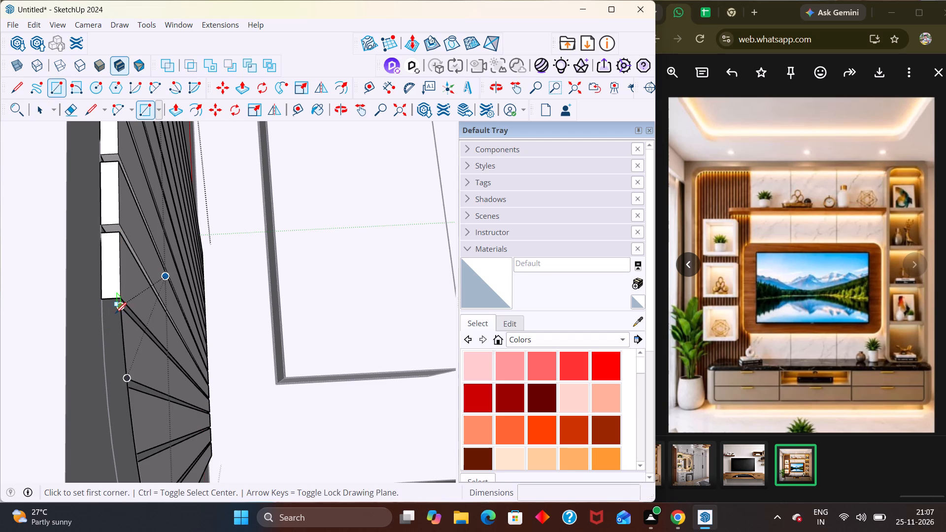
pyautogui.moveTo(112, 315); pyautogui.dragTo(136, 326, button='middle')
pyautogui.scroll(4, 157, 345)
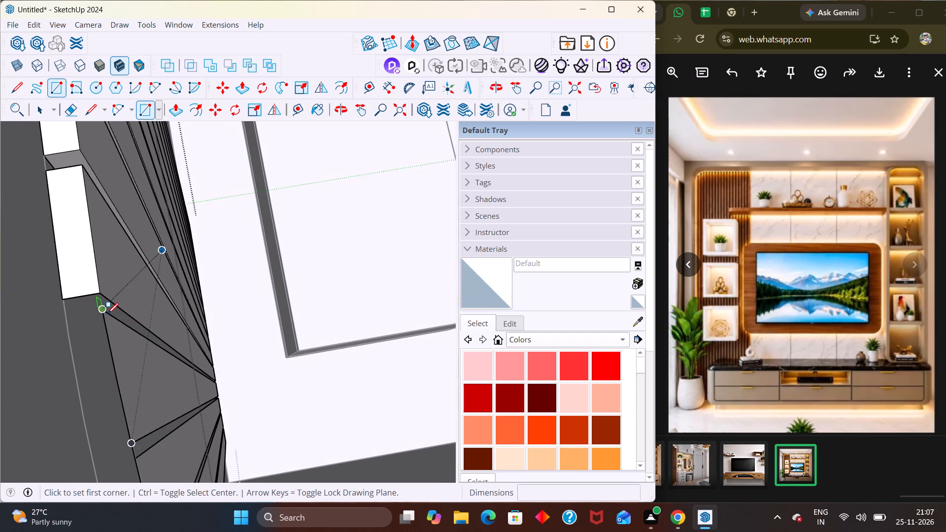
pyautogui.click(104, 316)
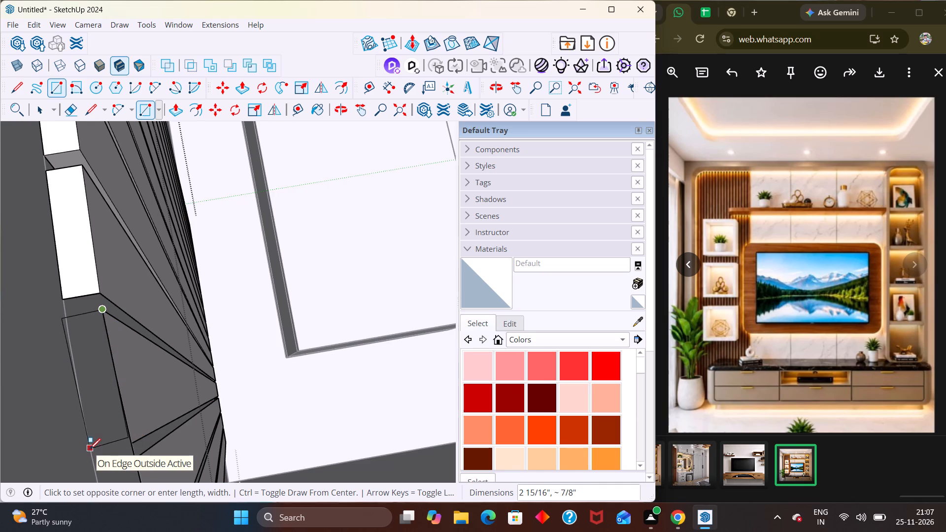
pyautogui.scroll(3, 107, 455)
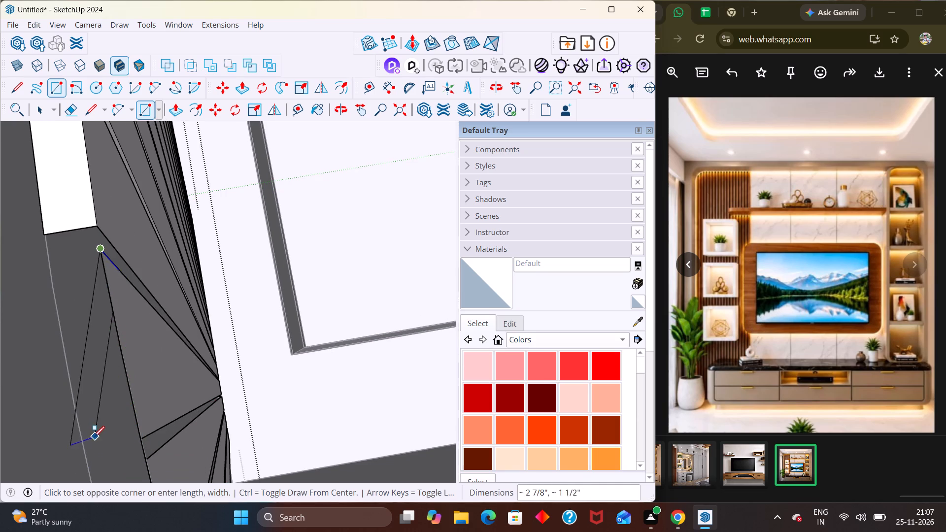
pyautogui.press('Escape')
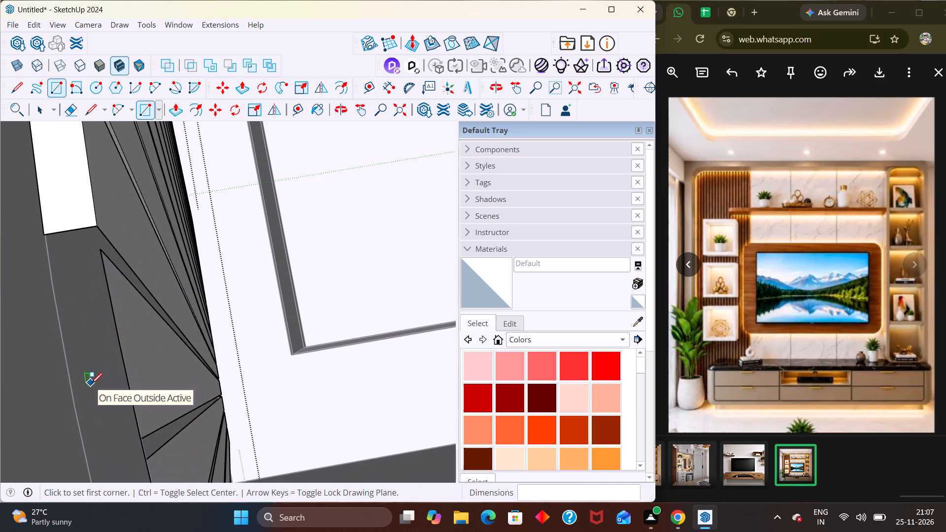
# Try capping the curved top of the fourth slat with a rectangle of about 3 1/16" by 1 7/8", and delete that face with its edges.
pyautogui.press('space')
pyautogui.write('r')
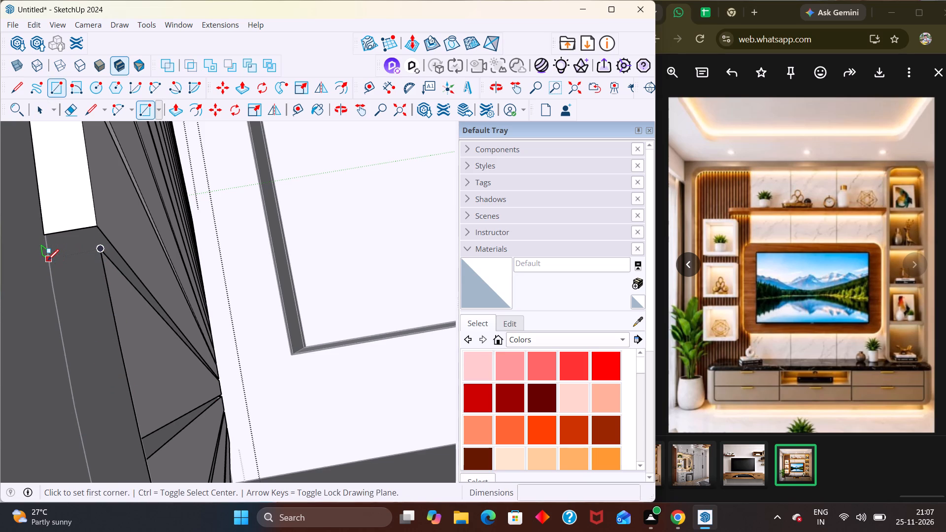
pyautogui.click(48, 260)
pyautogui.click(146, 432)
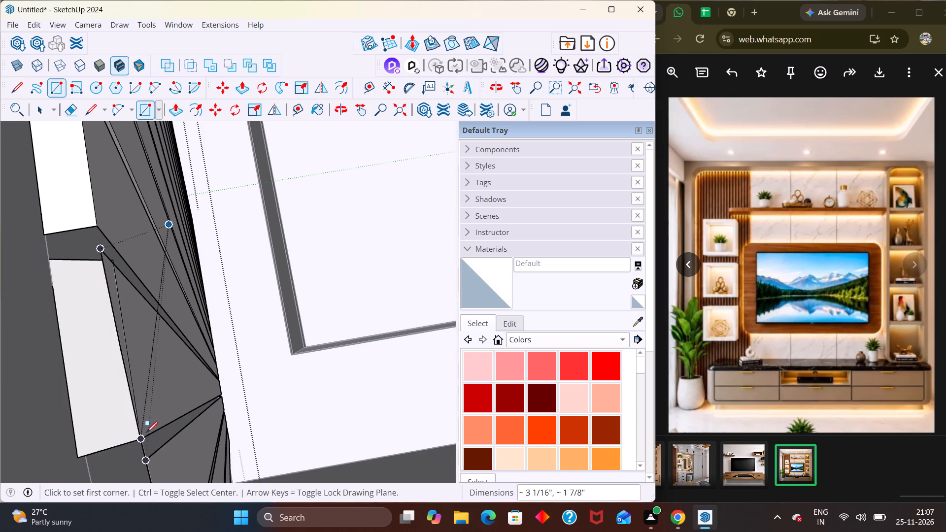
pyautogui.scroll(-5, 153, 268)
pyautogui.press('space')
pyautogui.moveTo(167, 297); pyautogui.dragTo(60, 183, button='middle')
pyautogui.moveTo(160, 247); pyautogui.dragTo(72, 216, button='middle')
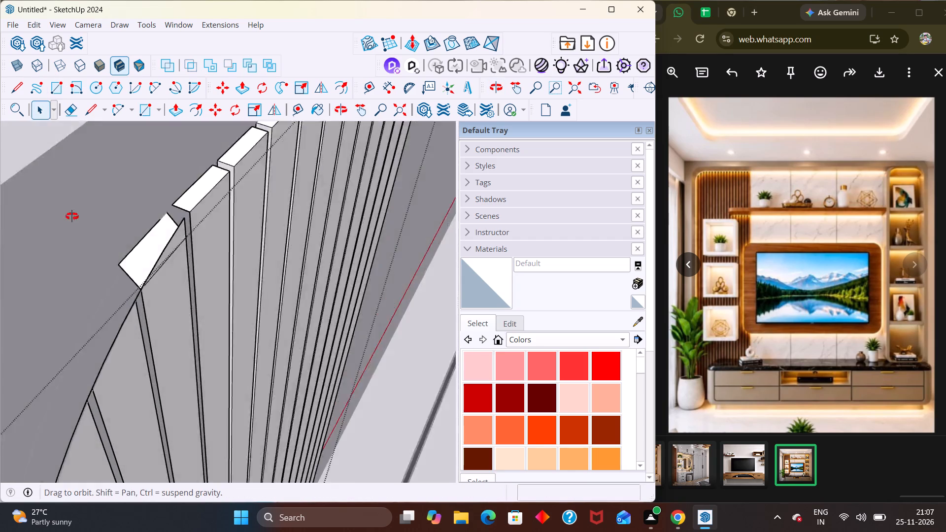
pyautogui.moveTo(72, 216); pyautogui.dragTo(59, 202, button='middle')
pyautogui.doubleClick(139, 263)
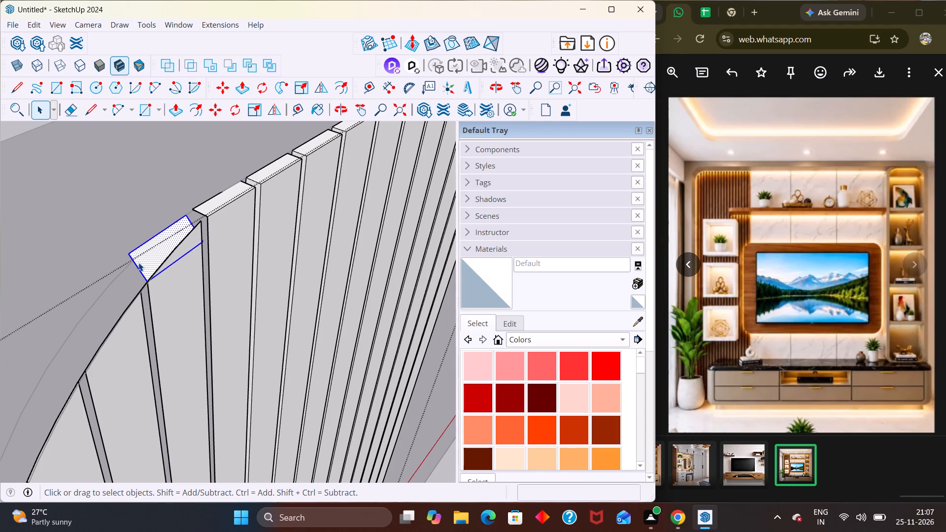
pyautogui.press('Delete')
# Outside the slats' group, delete the loose arc that runs along the curved slat tops.
pyautogui.moveTo(180, 242); pyautogui.dragTo(136, 203, button='middle')
pyautogui.scroll(-10, 143, 225)
pyautogui.moveTo(145, 228); pyautogui.dragTo(153, 225, button='middle')
pyautogui.click(151, 195)
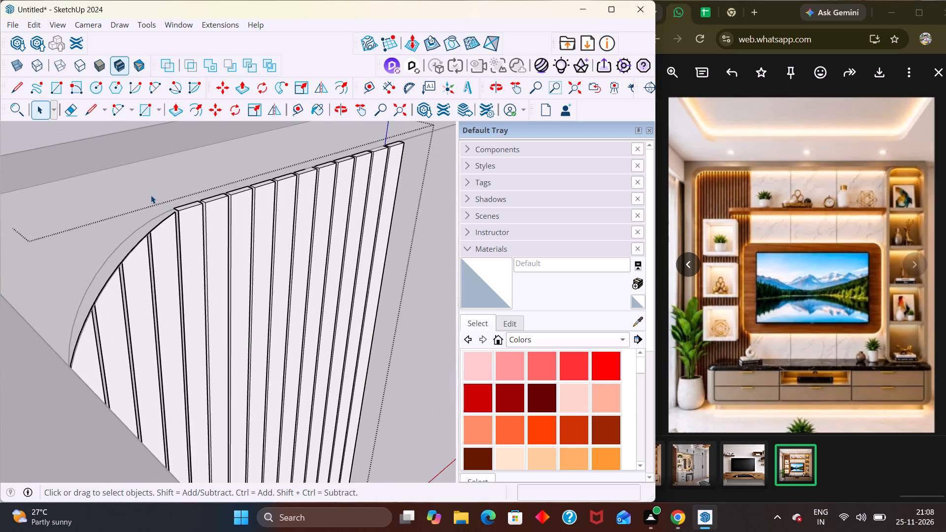
pyautogui.moveTo(173, 219); pyautogui.dragTo(91, 212, button='middle')
pyautogui.scroll(-5, 97, 217)
pyautogui.click(52, 245)
pyautogui.moveTo(133, 270); pyautogui.dragTo(123, 200, button='middle')
pyautogui.scroll(-5, 137, 237)
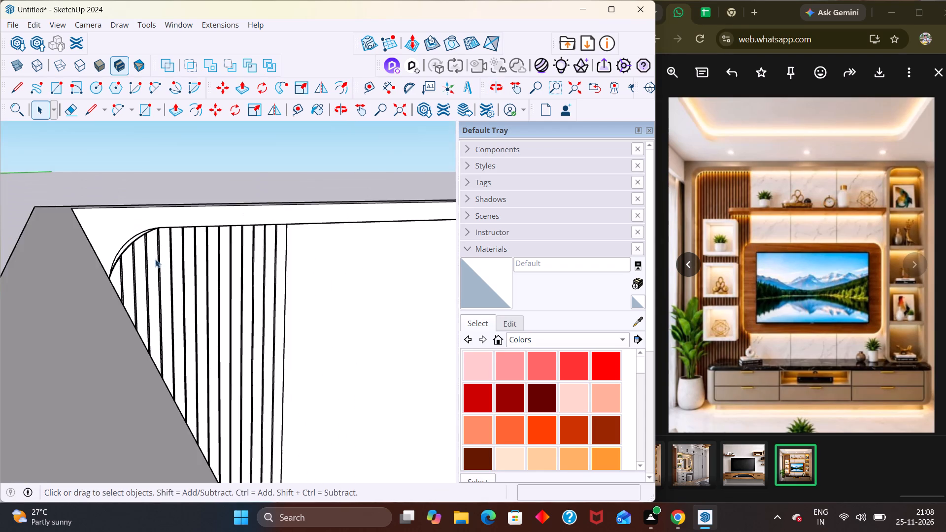
pyautogui.moveTo(167, 267); pyautogui.dragTo(104, 226, button='middle')
pyautogui.scroll(4, 101, 226)
pyautogui.scroll(-8, 122, 236)
pyautogui.scroll(1, 152, 248)
pyautogui.scroll(-3, 155, 249)
pyautogui.scroll(11, 180, 257)
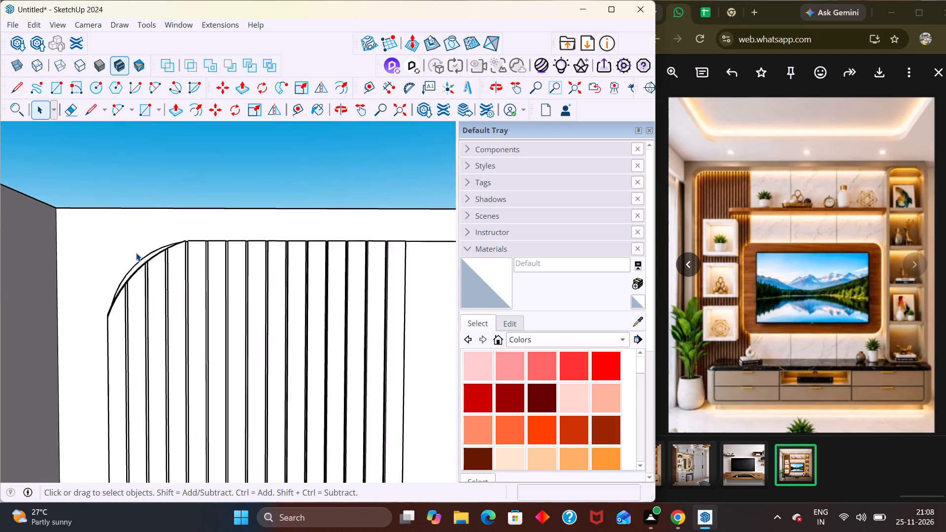
pyautogui.scroll(7, 136, 253)
pyautogui.click(129, 282)
pyautogui.click(129, 282)
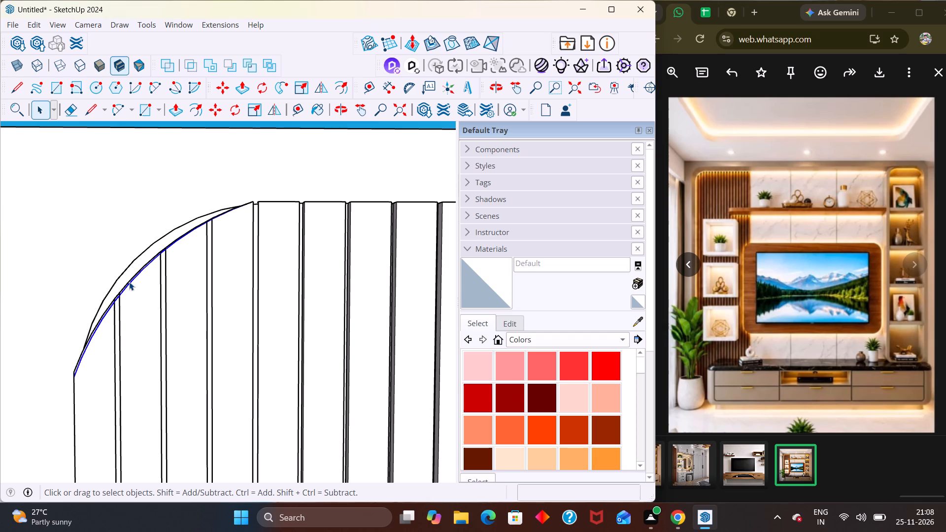
pyautogui.press('Delete')
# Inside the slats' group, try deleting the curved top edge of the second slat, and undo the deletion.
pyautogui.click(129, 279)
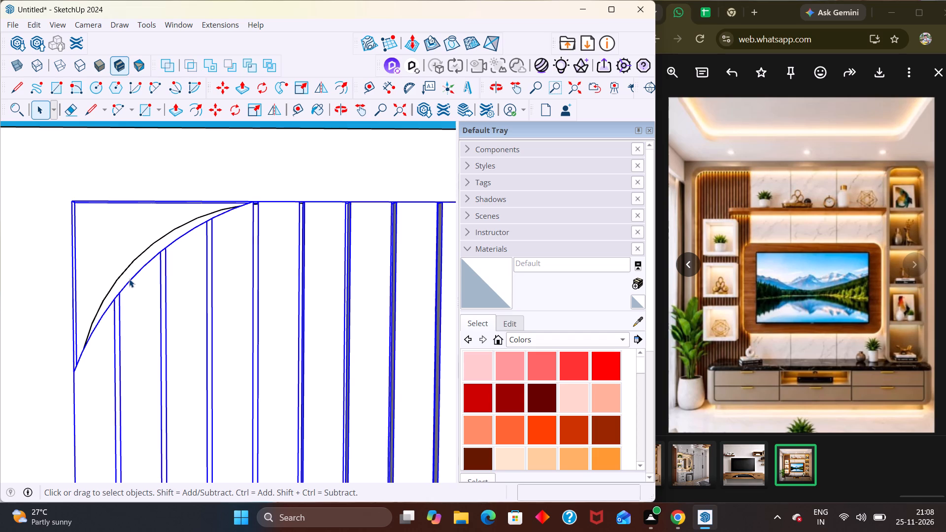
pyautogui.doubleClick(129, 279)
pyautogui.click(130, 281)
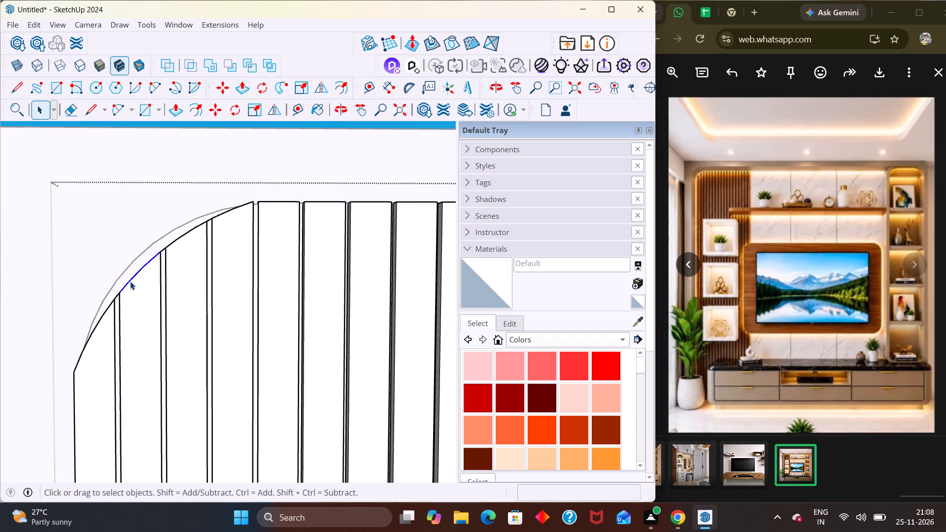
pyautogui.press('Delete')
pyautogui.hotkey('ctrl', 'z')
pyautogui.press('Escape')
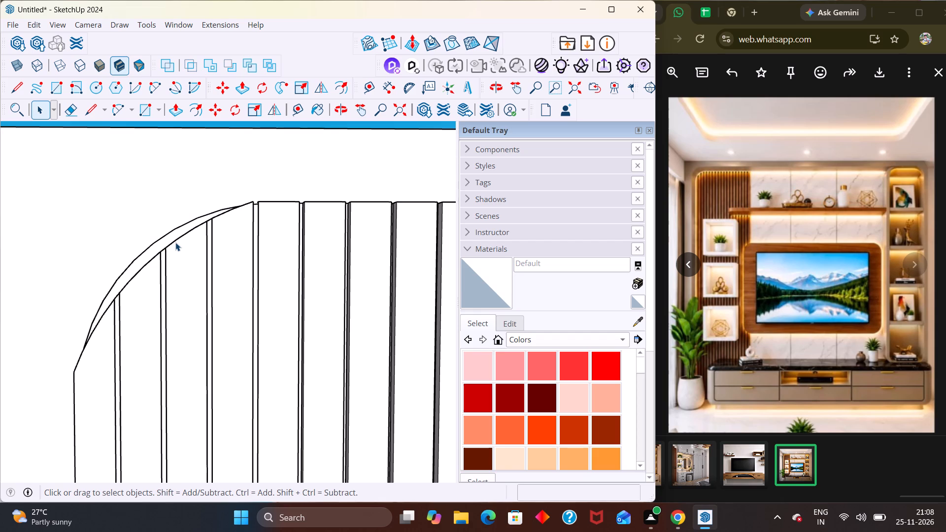
# Delete the outer arc that lies just above the curved slat tops.
pyautogui.scroll(3, 115, 254)
pyautogui.moveTo(155, 293); pyautogui.dragTo(130, 249, button='middle')
pyautogui.scroll(-8, 130, 249)
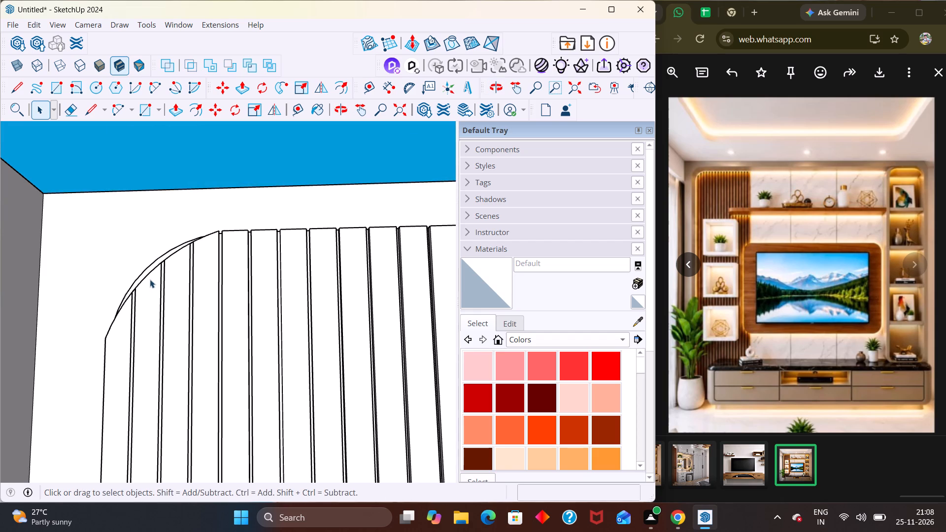
pyautogui.doubleClick(143, 271)
pyautogui.press('Delete')
# Inside the slats' group, copy the last slat's outer vertical edge about 10' 5 1/16" across to the panel's opposite side.
pyautogui.scroll(-10, 182, 211)
pyautogui.scroll(1, 180, 217)
pyautogui.scroll(-1, 180, 218)
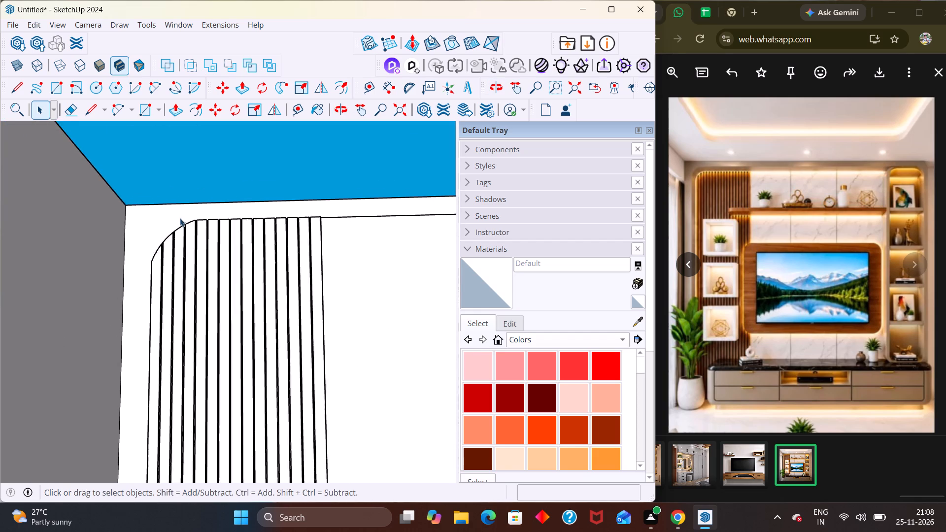
pyautogui.scroll(-2, 180, 218)
pyautogui.scroll(-8, 197, 261)
pyautogui.moveTo(230, 268); pyautogui.dragTo(238, 286, button='middle')
pyautogui.scroll(-2, 238, 282)
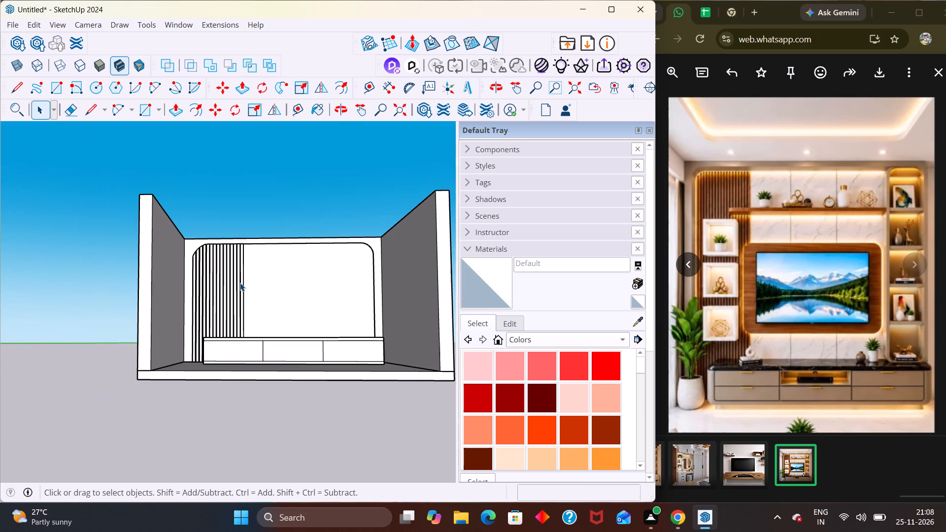
pyautogui.scroll(-1, 240, 283)
pyautogui.moveTo(263, 305); pyautogui.dragTo(264, 335, button='middle')
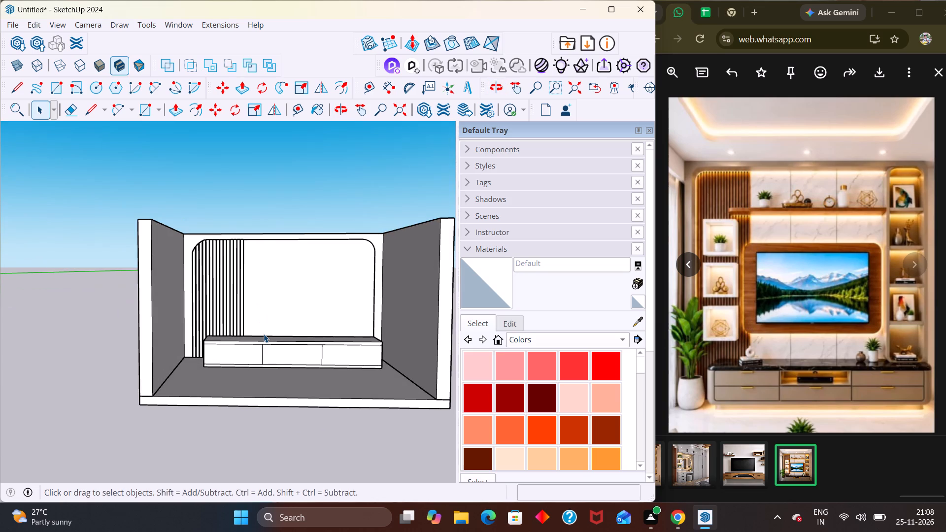
pyautogui.scroll(3, 207, 239)
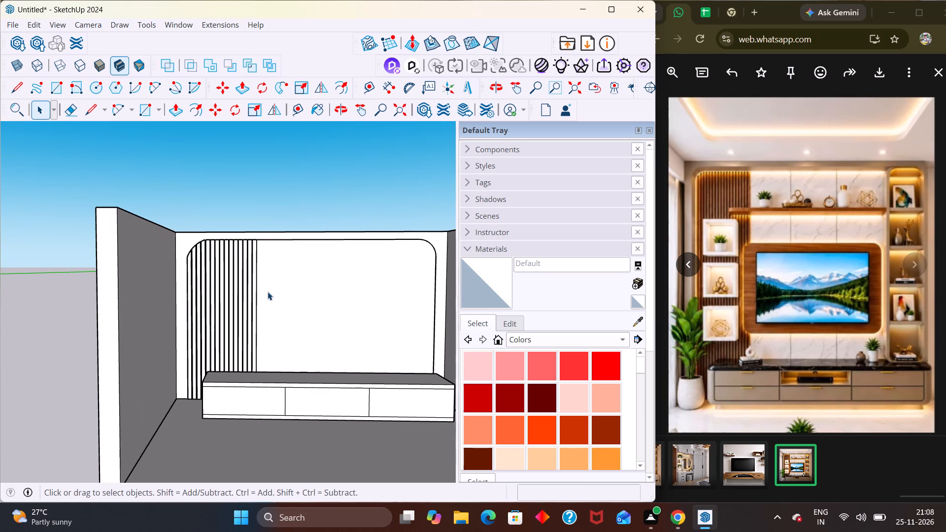
pyautogui.click(257, 292)
pyautogui.scroll(2, 260, 290)
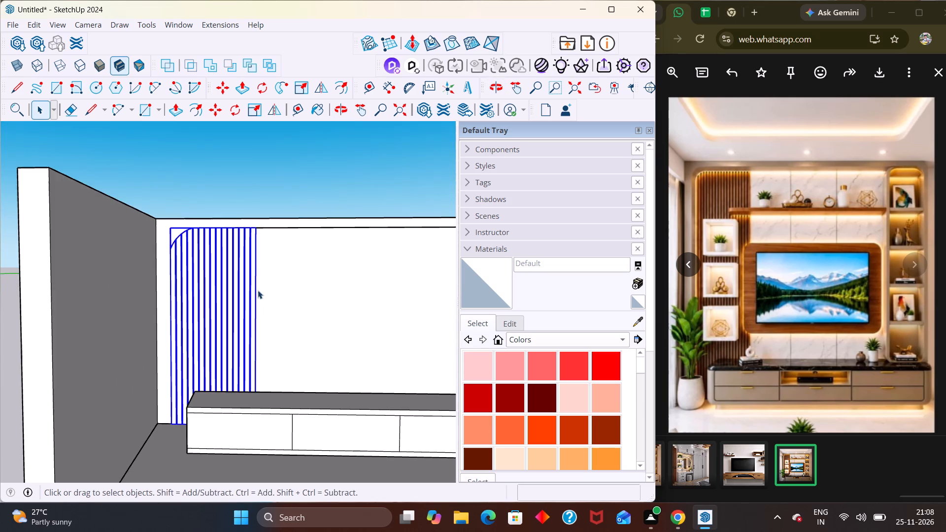
pyautogui.doubleClick(244, 292)
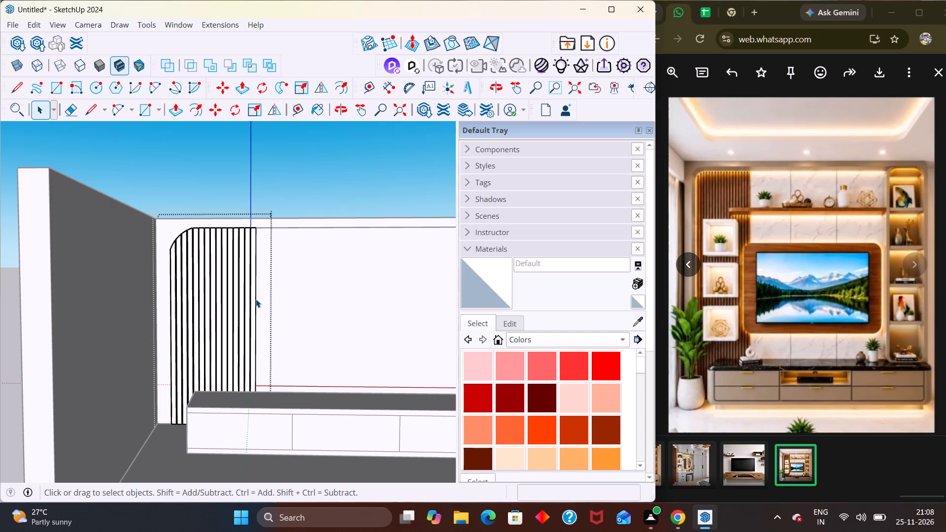
pyautogui.click(256, 299)
pyautogui.scroll(-3, 251, 297)
pyautogui.scroll(1, 250, 297)
pyautogui.scroll(-4, 250, 297)
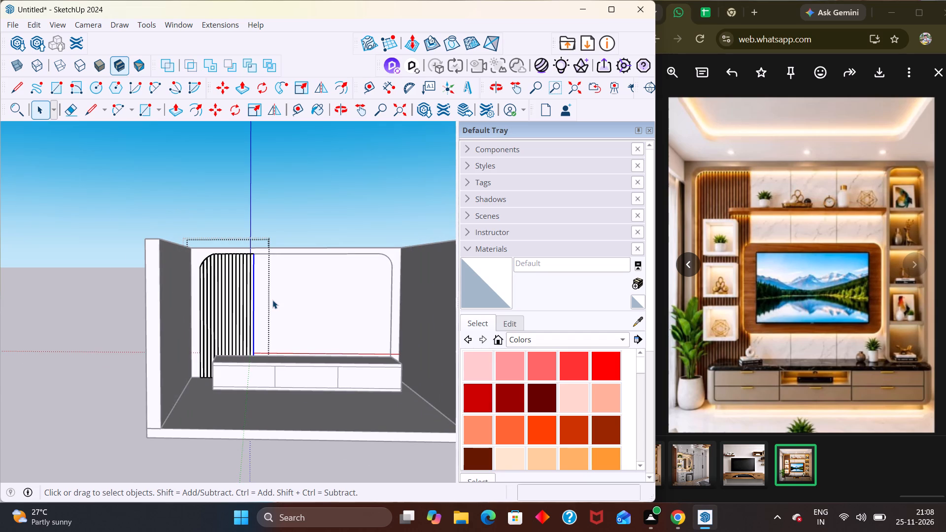
pyautogui.press('m')
pyautogui.scroll(4, 232, 216)
pyautogui.moveTo(259, 261); pyautogui.dragTo(266, 348, button='middle')
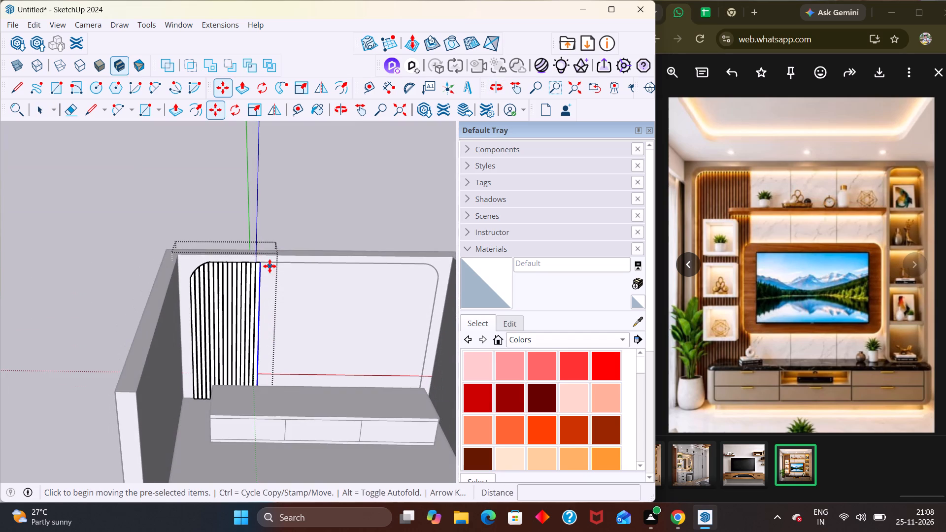
pyautogui.click(264, 263)
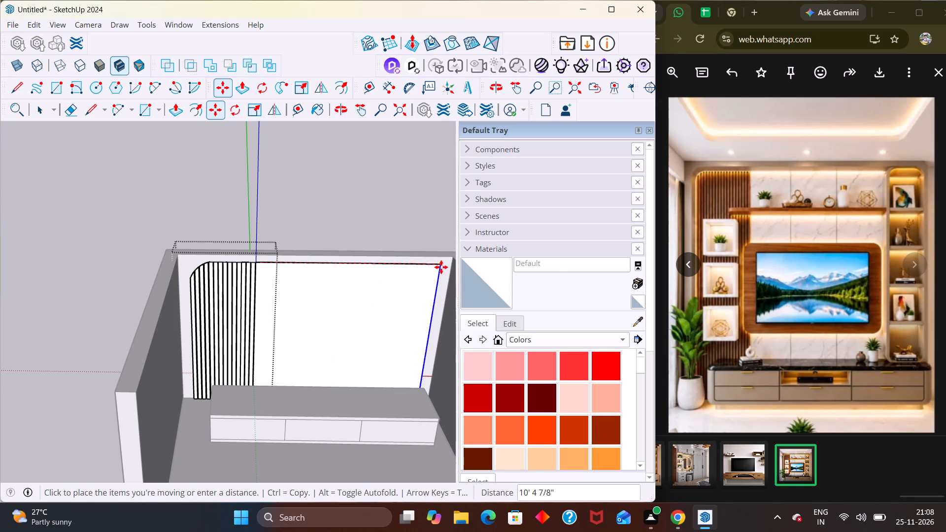
pyautogui.scroll(3, 434, 265)
pyautogui.scroll(-1, 436, 266)
pyautogui.scroll(2, 436, 266)
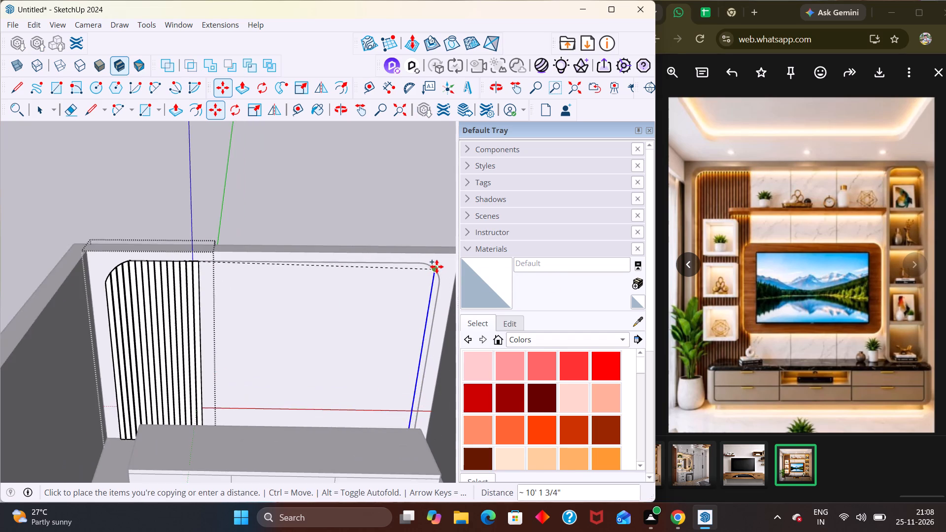
pyautogui.scroll(4, 440, 270)
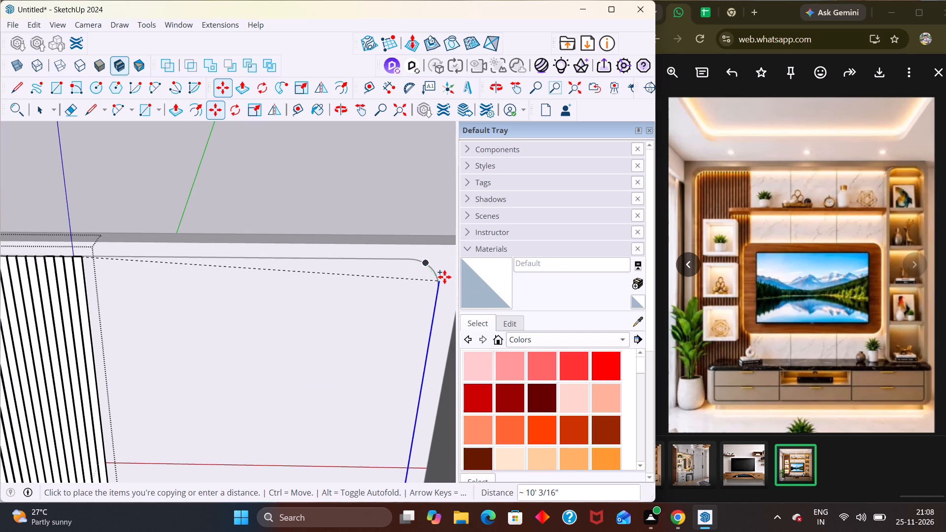
pyautogui.click(440, 284)
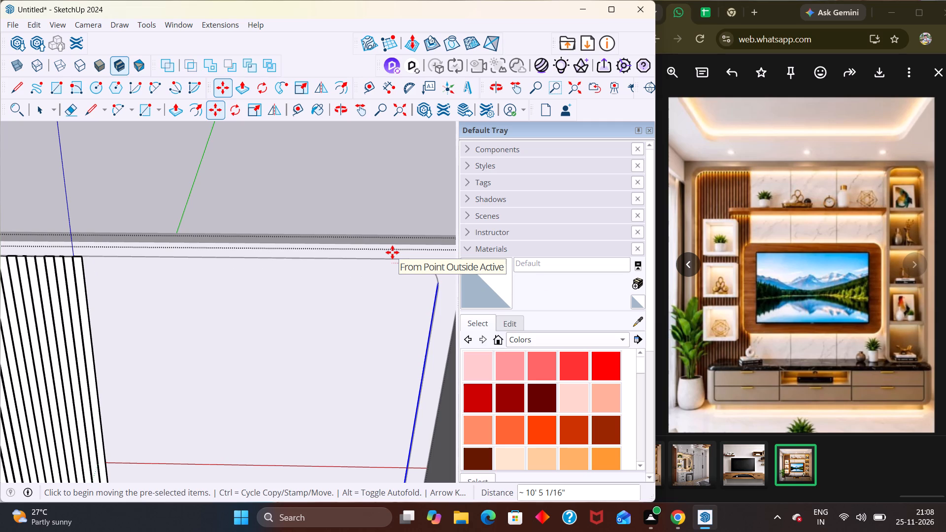
# Divide the copy distance by 4 to space intermediate vertical lines evenly across the plain part of the panel.
pyautogui.write('/4')
pyautogui.press('Return')
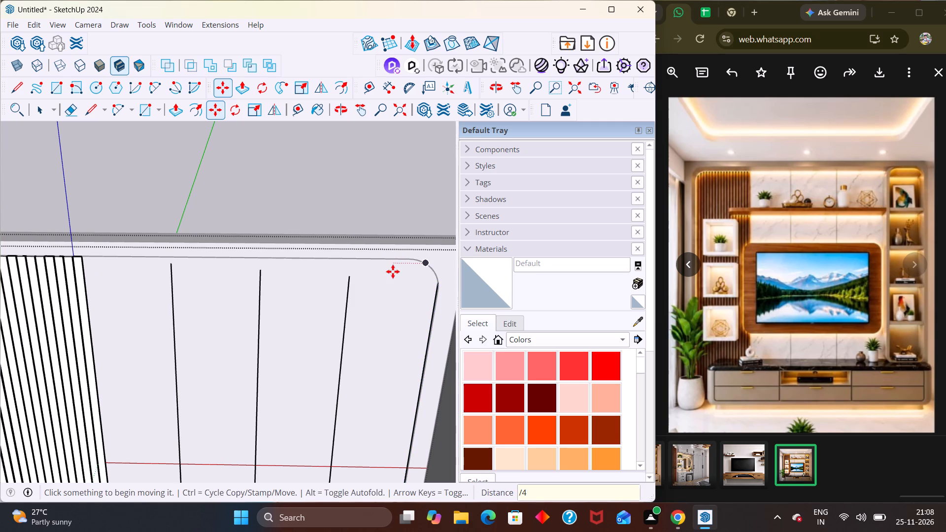
pyautogui.scroll(-2, 393, 271)
pyautogui.moveTo(393, 272); pyautogui.dragTo(389, 236, button='middle')
pyautogui.scroll(-8, 402, 215)
pyautogui.moveTo(363, 262); pyautogui.dragTo(356, 214, button='middle')
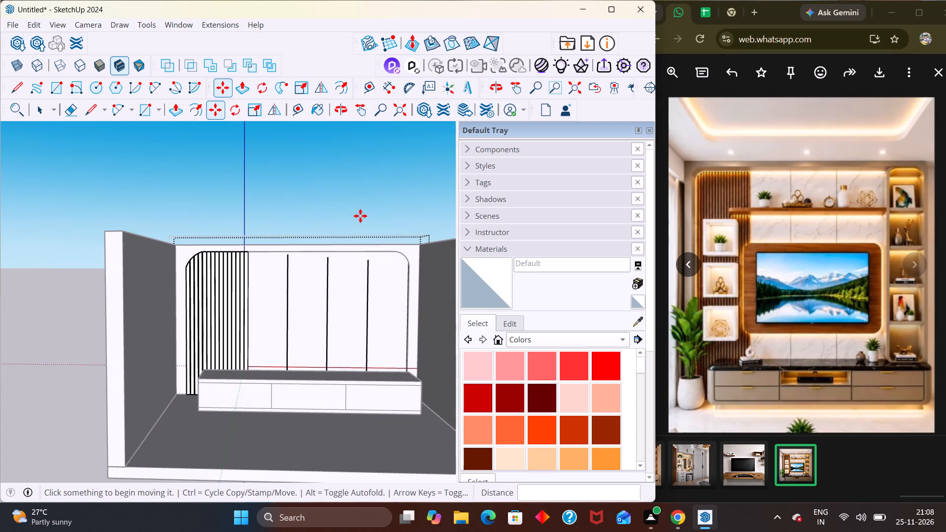
pyautogui.press('Escape')
pyautogui.press('space')
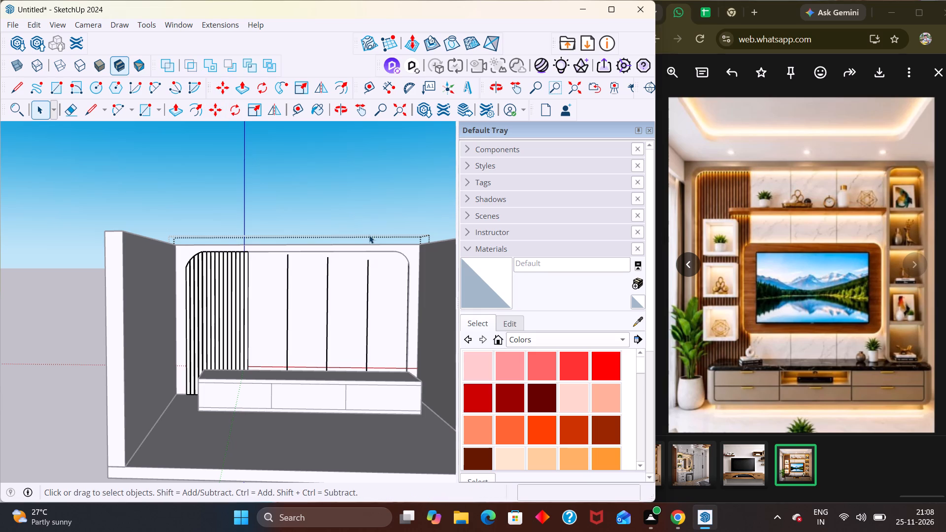
# Draw a line extending the dividing line farthest from the slats up to the panel's top edge.
pyautogui.scroll(3, 369, 235)
pyautogui.write('ex')
pyautogui.press('space')
pyautogui.moveTo(379, 290); pyautogui.dragTo(356, 287)
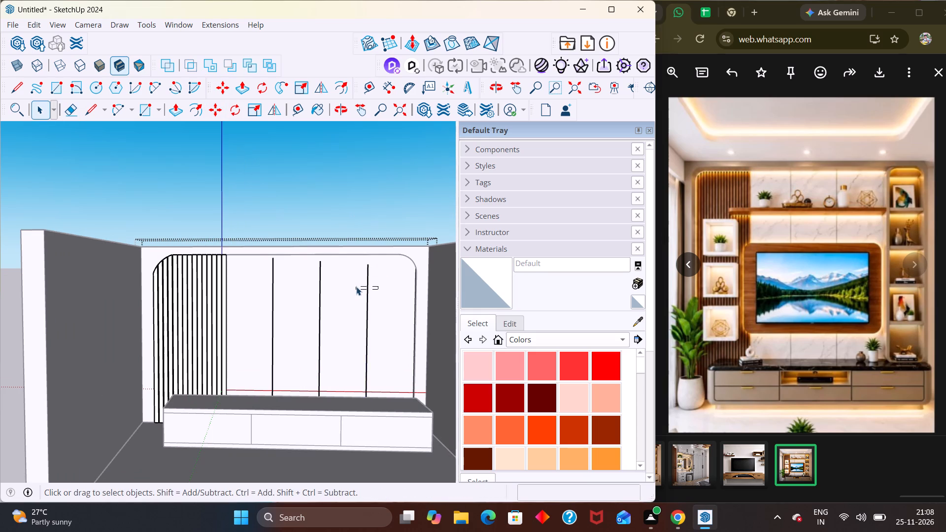
pyautogui.press('Escape')
pyautogui.click(368, 274)
pyautogui.doubleClick(368, 274)
pyautogui.press('l')
pyautogui.scroll(3, 389, 253)
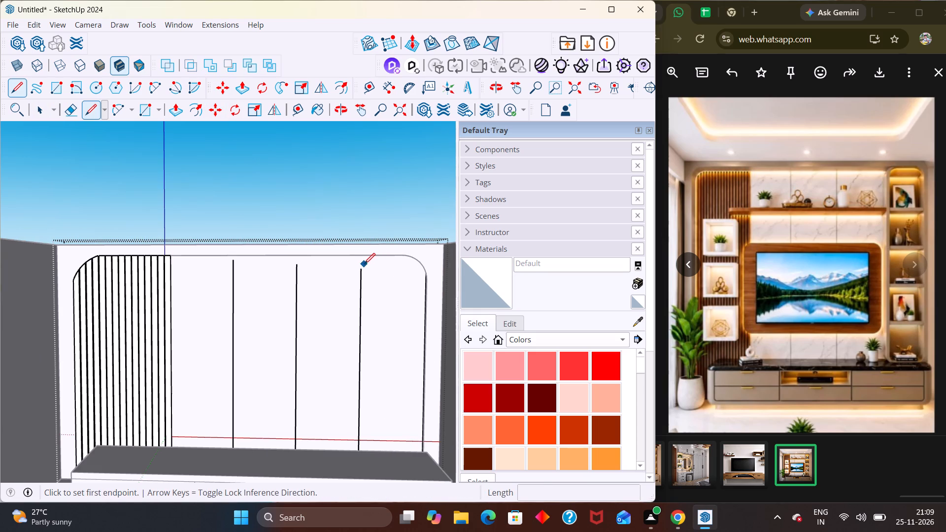
pyautogui.click(362, 268)
pyautogui.click(362, 256)
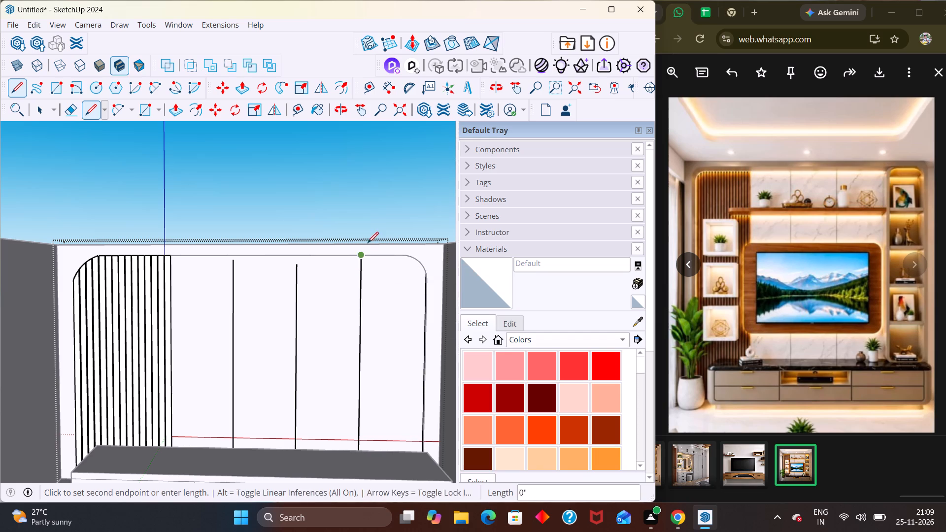
pyautogui.press('Escape')
# Extend the other two dividing lines up to the panel's top edge with lines, and leave the slats' group.
pyautogui.click(298, 266)
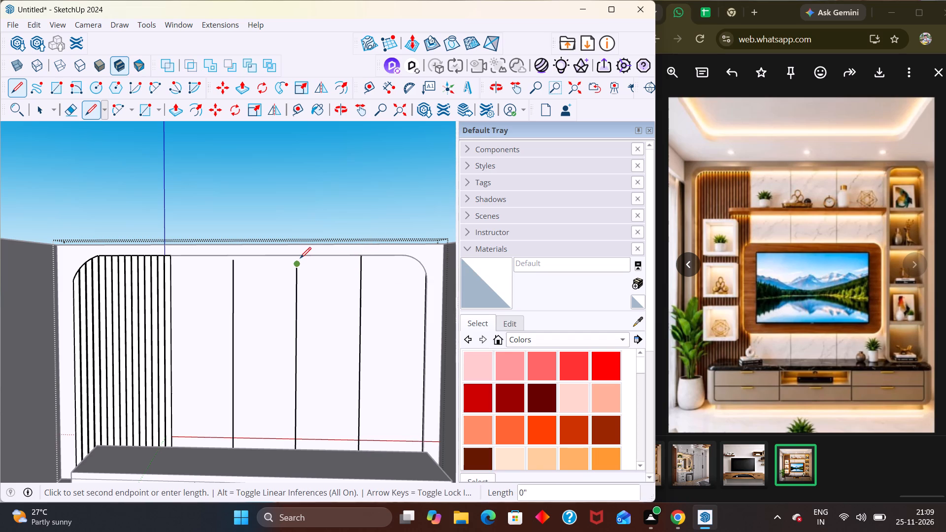
pyautogui.click(298, 257)
pyautogui.press('Escape')
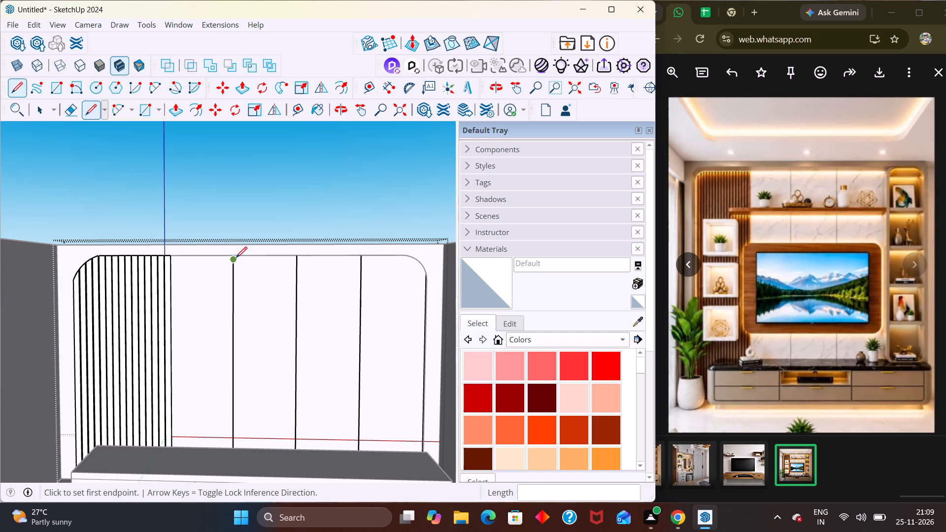
pyautogui.click(236, 258)
pyautogui.scroll(4, 241, 243)
pyautogui.click(231, 261)
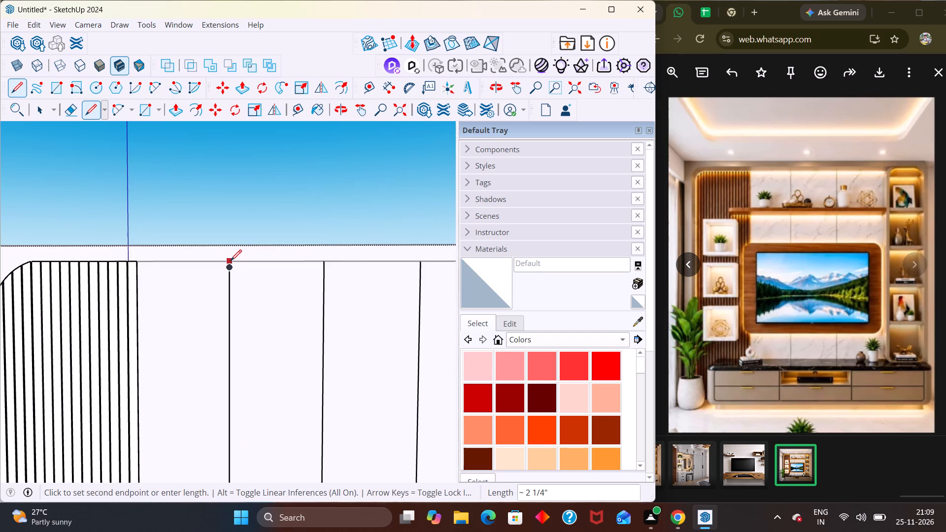
pyautogui.press('Escape')
pyautogui.press('space')
pyautogui.scroll(-6, 281, 239)
pyautogui.moveTo(320, 325); pyautogui.dragTo(142, 474, button='middle')
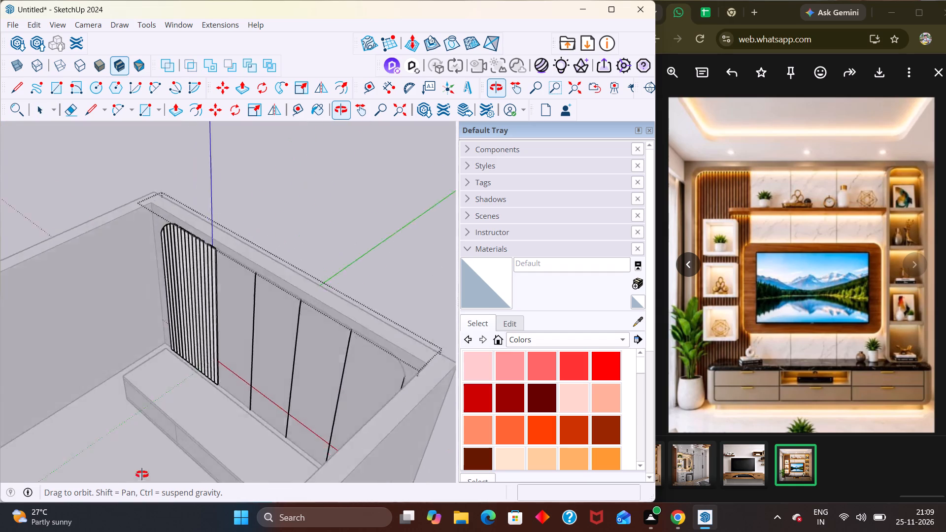
pyautogui.moveTo(142, 474); pyautogui.dragTo(115, 482, button='middle')
pyautogui.scroll(-8, 232, 404)
pyautogui.moveTo(234, 387); pyautogui.dragTo(397, 366, button='middle')
pyautogui.scroll(1, 385, 377)
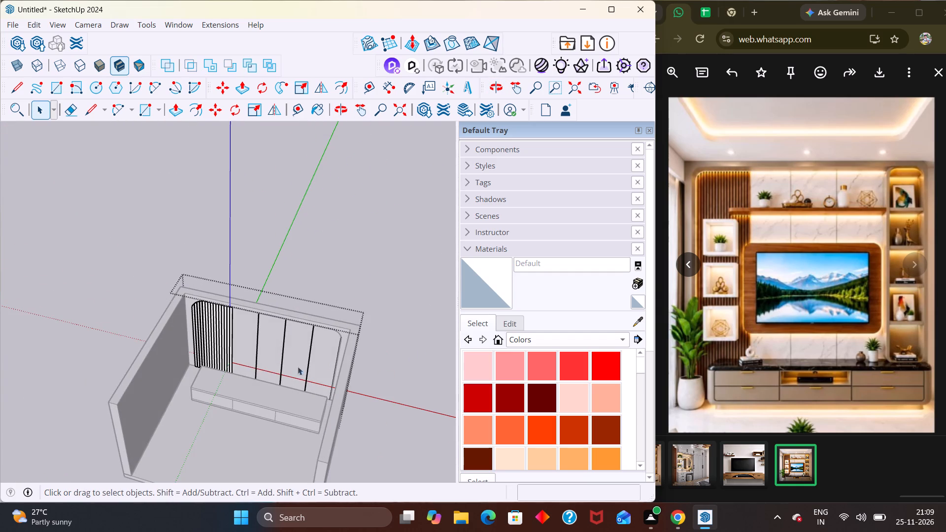
pyautogui.click(377, 272)
# Move the low cabinet by its back top corner about 1' 11 1/4" toward the panel's lower corner on the plain side.
pyautogui.click(230, 390)
pyautogui.click(230, 390)
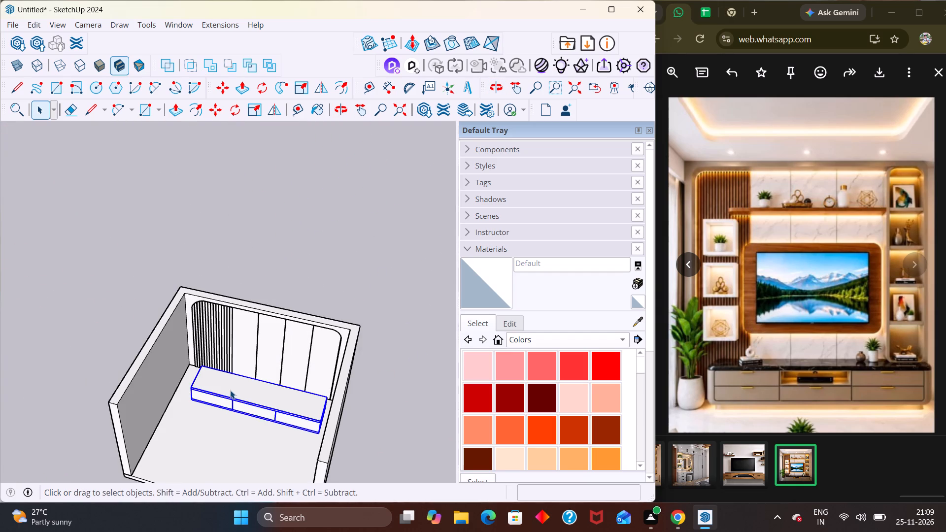
pyautogui.press('m')
pyautogui.scroll(3, 297, 414)
pyautogui.moveTo(304, 425); pyautogui.dragTo(312, 488, button='middle')
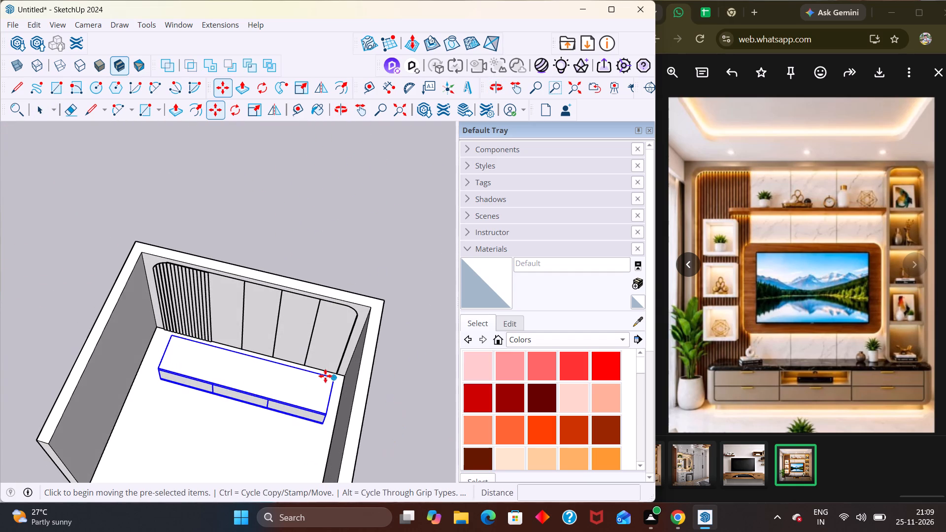
pyautogui.click(333, 377)
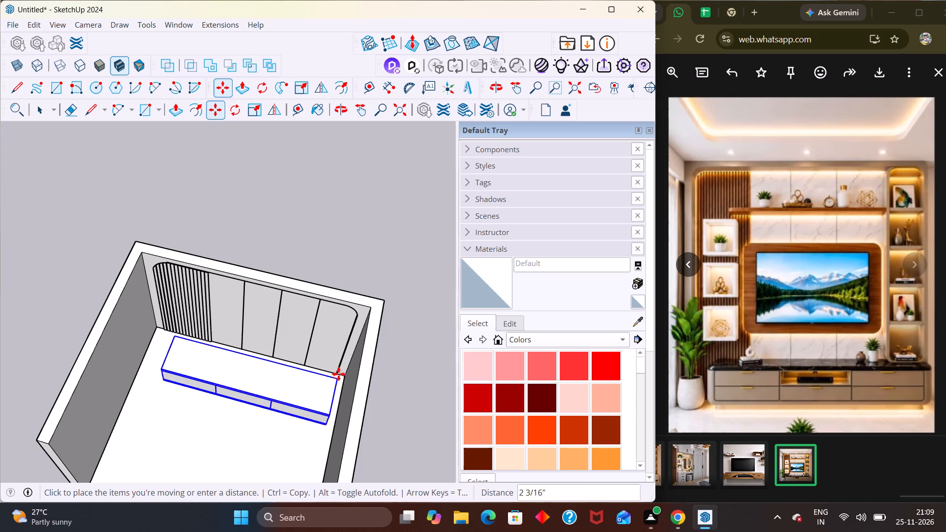
pyautogui.moveTo(329, 374); pyautogui.dragTo(293, 408, button='middle')
pyautogui.scroll(1, 329, 374)
pyautogui.scroll(3, 293, 407)
pyautogui.moveTo(306, 394); pyautogui.dragTo(353, 394, button='middle')
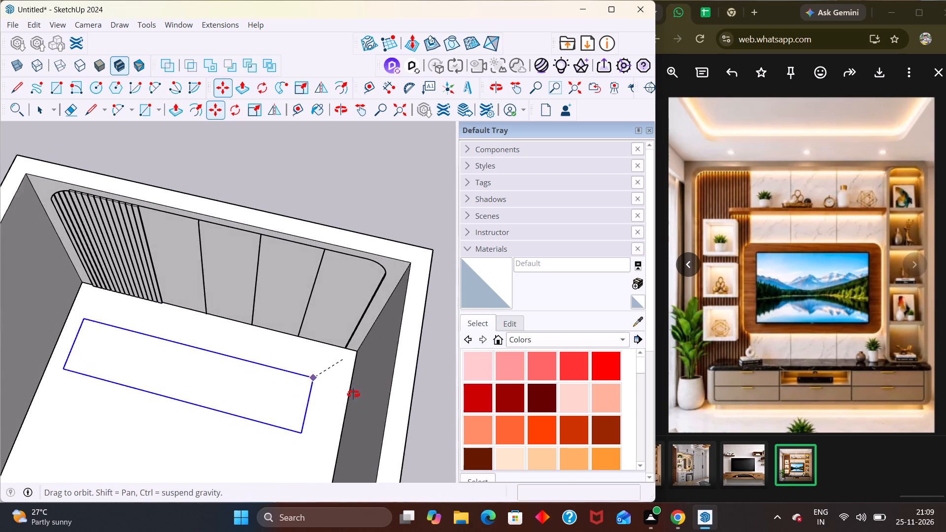
pyautogui.moveTo(353, 394); pyautogui.dragTo(353, 393, button='middle')
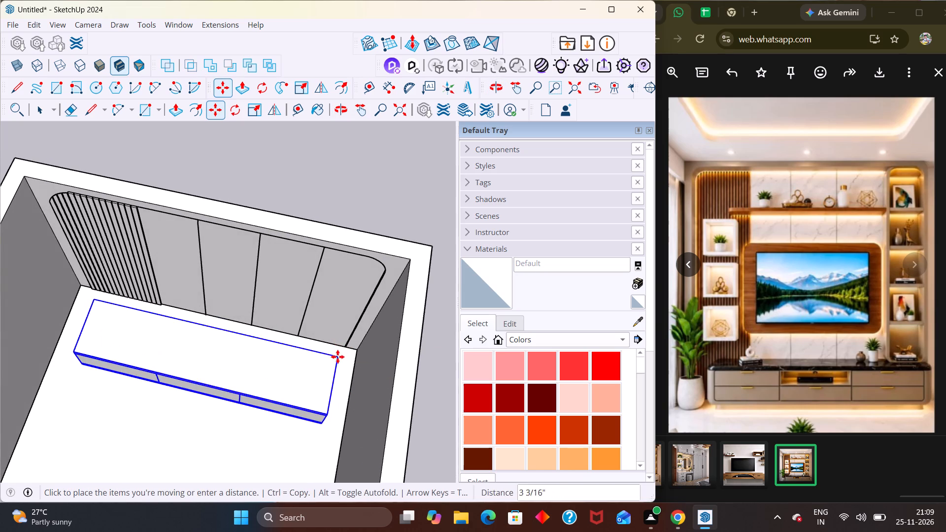
pyautogui.moveTo(328, 353); pyautogui.dragTo(331, 276, button='middle')
pyautogui.moveTo(345, 346); pyautogui.dragTo(375, 276, button='middle')
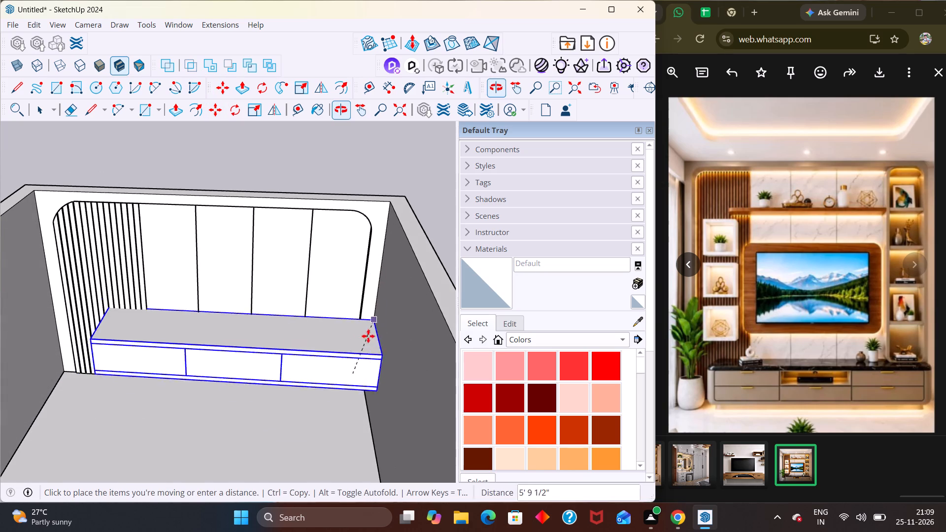
pyautogui.moveTo(362, 353); pyautogui.dragTo(366, 293, button='middle')
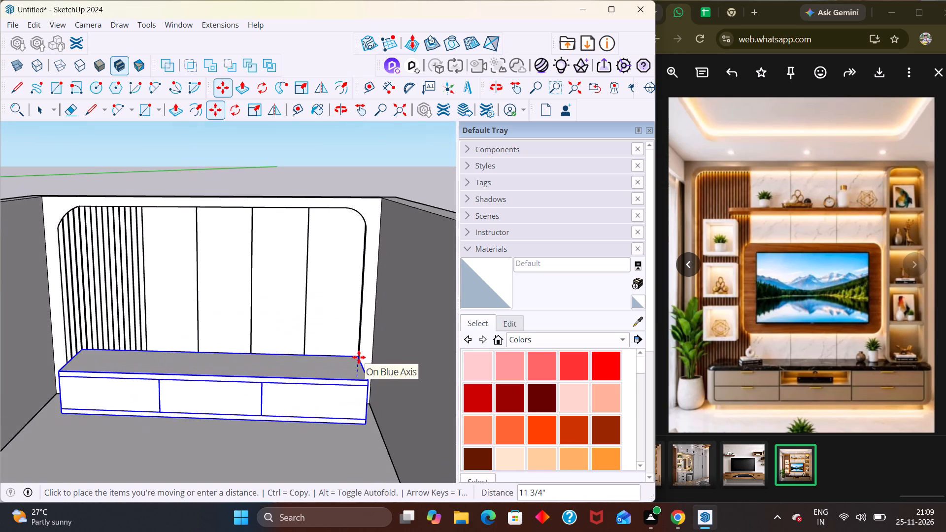
pyautogui.moveTo(350, 359); pyautogui.dragTo(347, 399, button='middle')
pyautogui.moveTo(337, 372); pyautogui.dragTo(330, 509, button='middle')
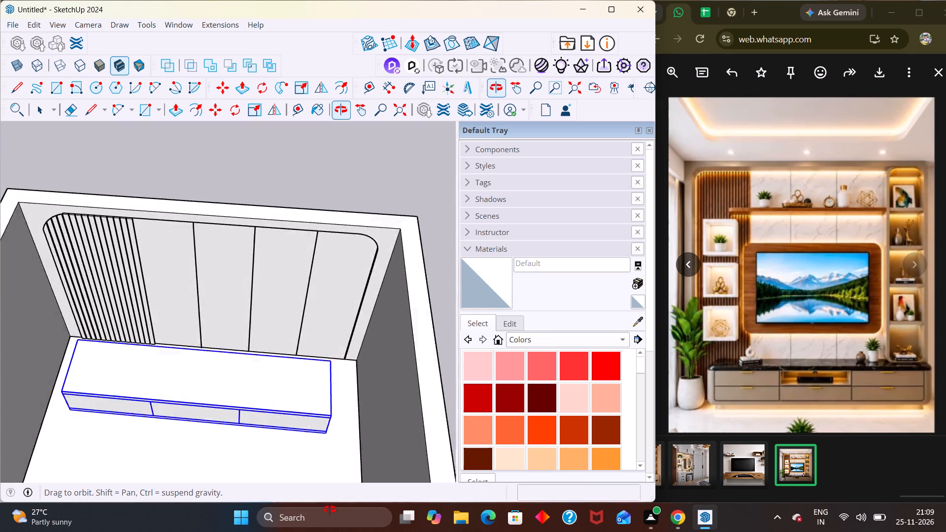
pyautogui.moveTo(330, 509); pyautogui.dragTo(321, 490, button='middle')
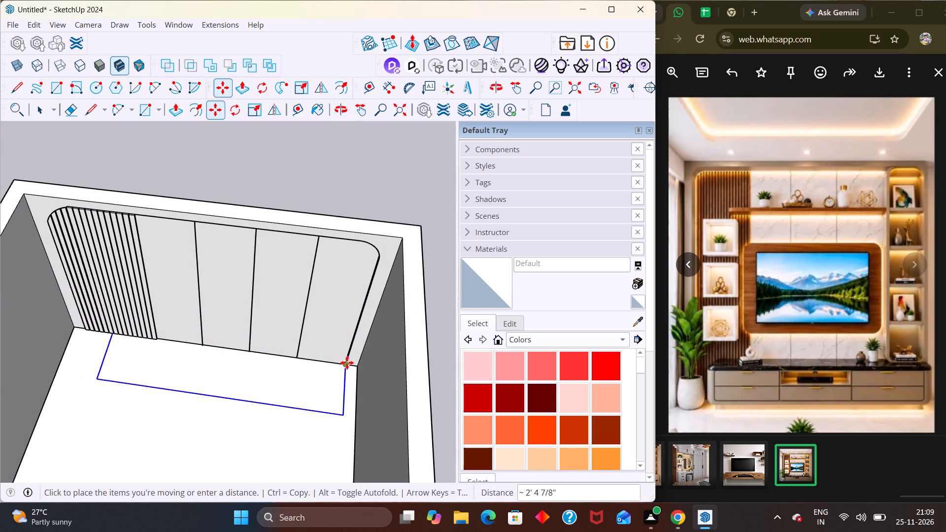
pyautogui.moveTo(339, 374); pyautogui.dragTo(214, 438, button='middle')
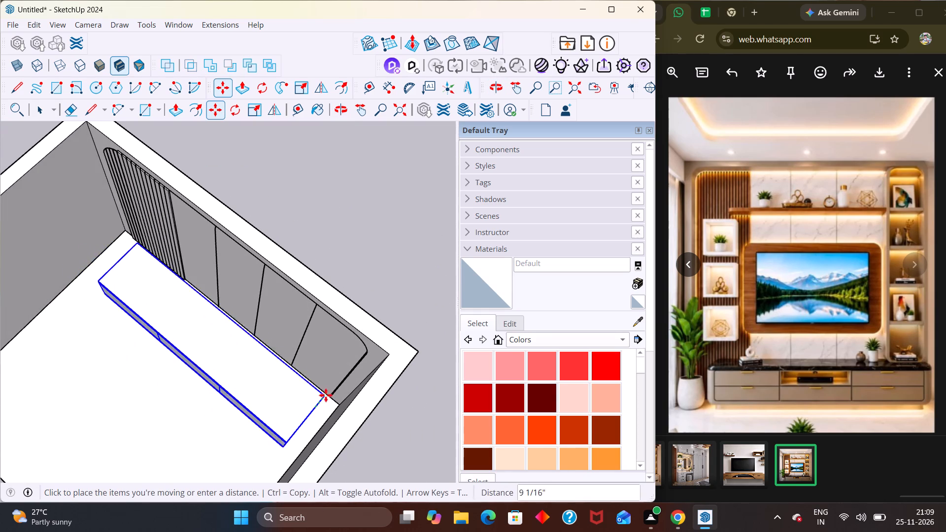
pyautogui.moveTo(326, 392); pyautogui.dragTo(400, 300, button='middle')
pyautogui.moveTo(305, 362); pyautogui.dragTo(460, 306, button='middle')
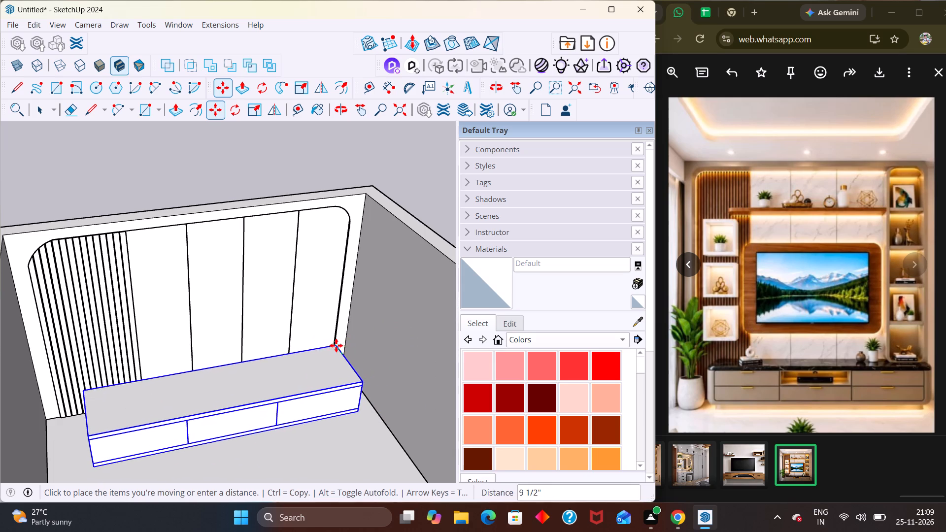
pyautogui.moveTo(333, 347); pyautogui.dragTo(359, 461, button='middle')
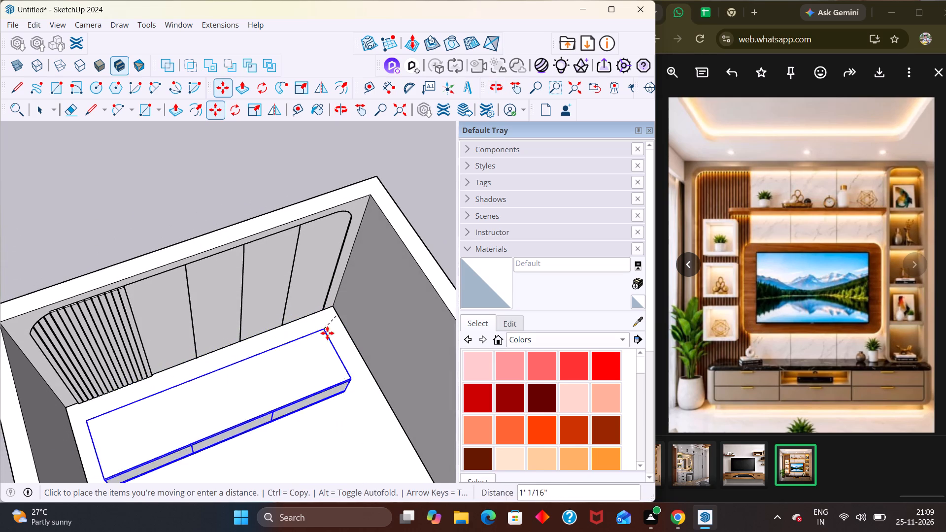
pyautogui.moveTo(332, 348); pyautogui.dragTo(103, 368, button='middle')
pyautogui.moveTo(278, 414); pyautogui.dragTo(214, 387, button='middle')
pyautogui.moveTo(306, 399); pyautogui.dragTo(494, 317, button='middle')
pyautogui.moveTo(325, 376); pyautogui.dragTo(409, 297, button='middle')
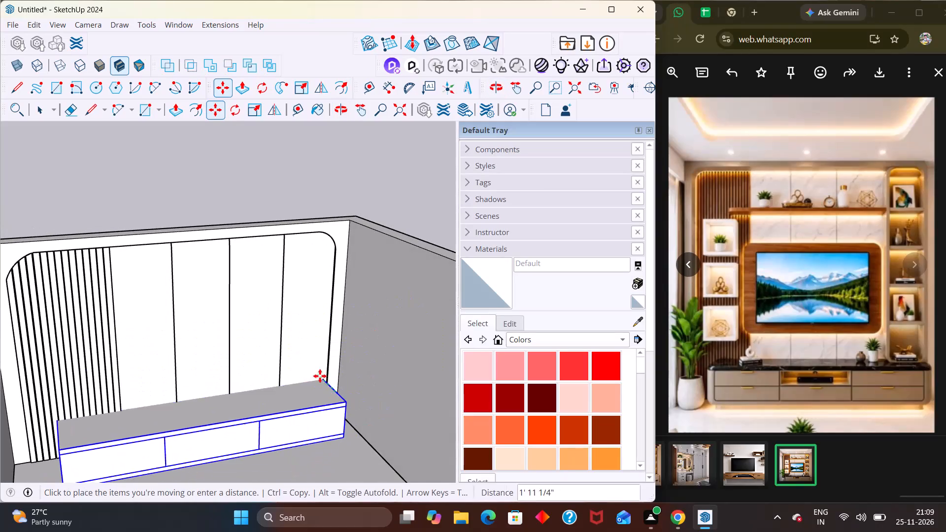
pyautogui.click(322, 371)
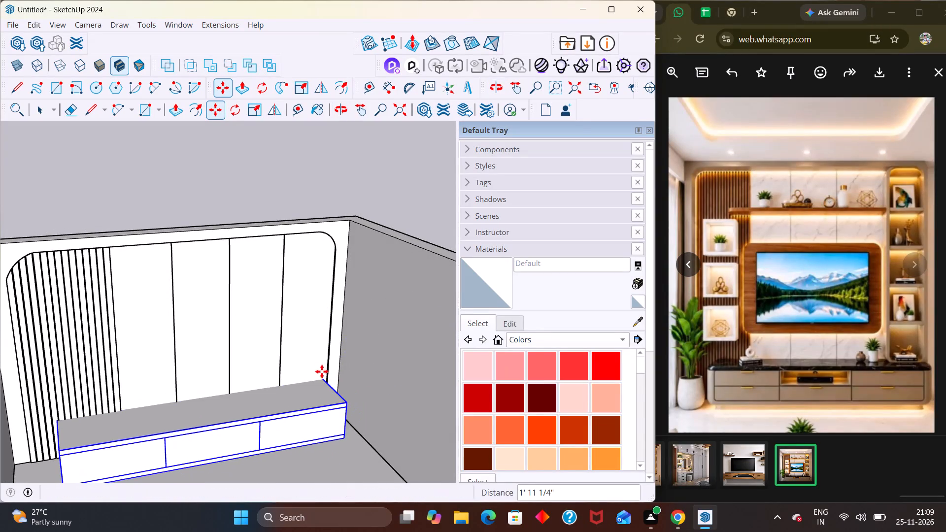
pyautogui.press('Escape')
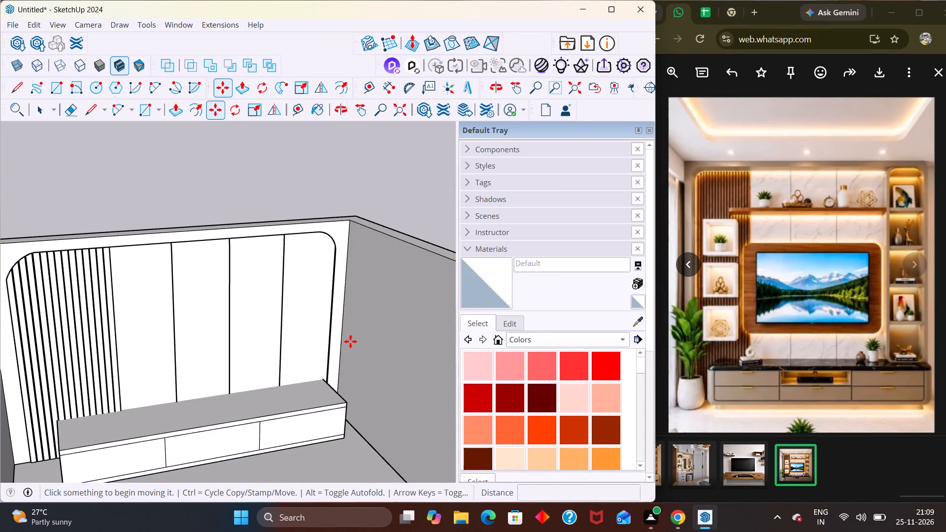
pyautogui.scroll(-4, 355, 356)
pyautogui.moveTo(338, 371); pyautogui.dragTo(323, 478, button='middle')
pyautogui.click(218, 189)
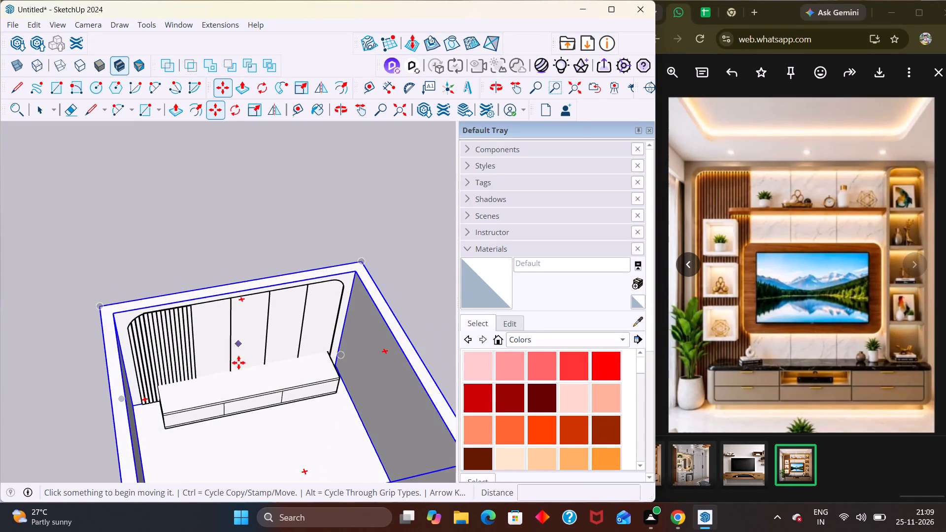
pyautogui.press('Escape')
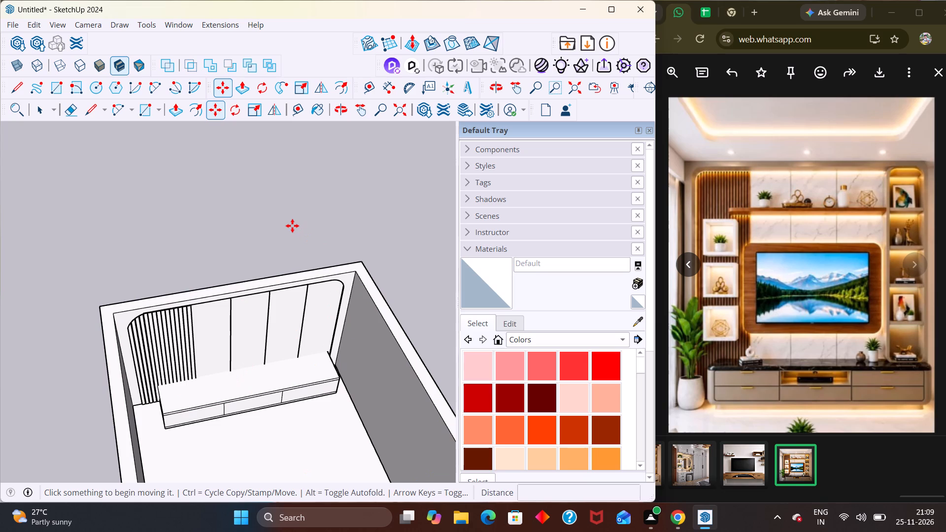
# Inside the cabinet's group, move all its geometry about 1' 2 1/8" along the green axis, away from the panel, and leave the group.
pyautogui.press('space')
pyautogui.moveTo(305, 444); pyautogui.dragTo(313, 526, button='middle')
pyautogui.scroll(5, 157, 295)
pyautogui.doubleClick(209, 410)
pyautogui.click(209, 415)
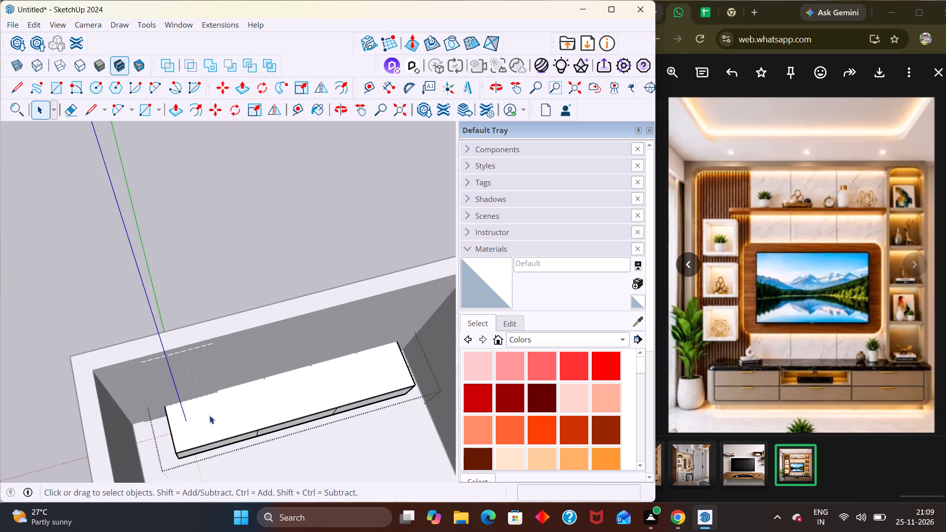
pyautogui.scroll(-1, 216, 408)
pyautogui.tripleClick(216, 408)
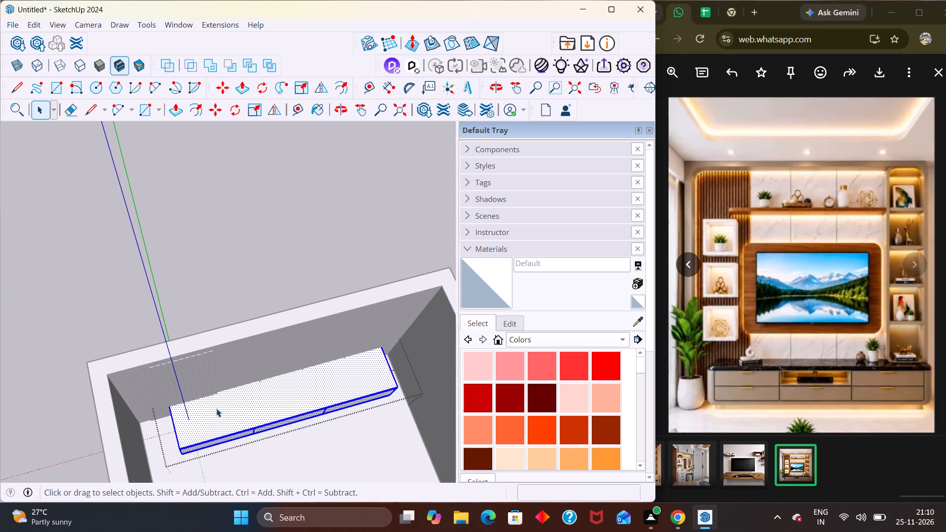
pyautogui.moveTo(213, 406); pyautogui.dragTo(203, 379, button='middle')
pyautogui.scroll(1, 203, 379)
pyautogui.press('m')
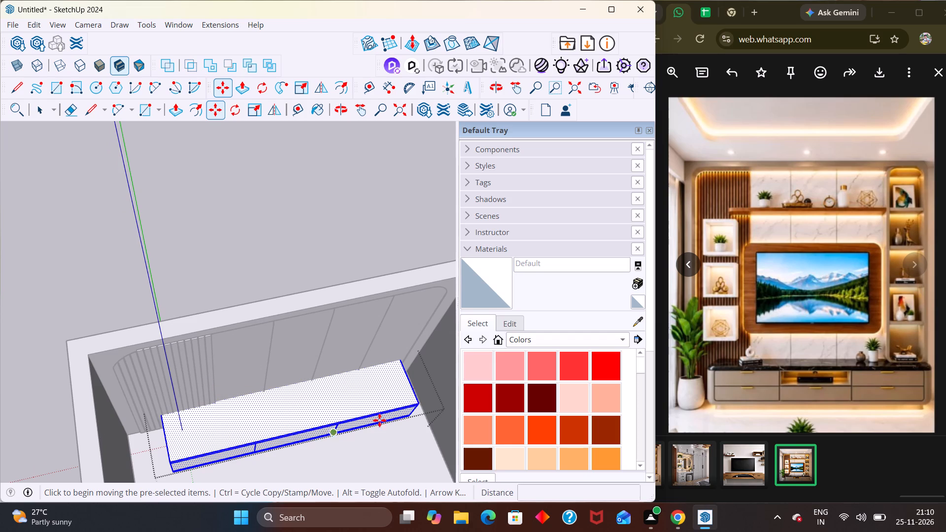
pyautogui.click(420, 407)
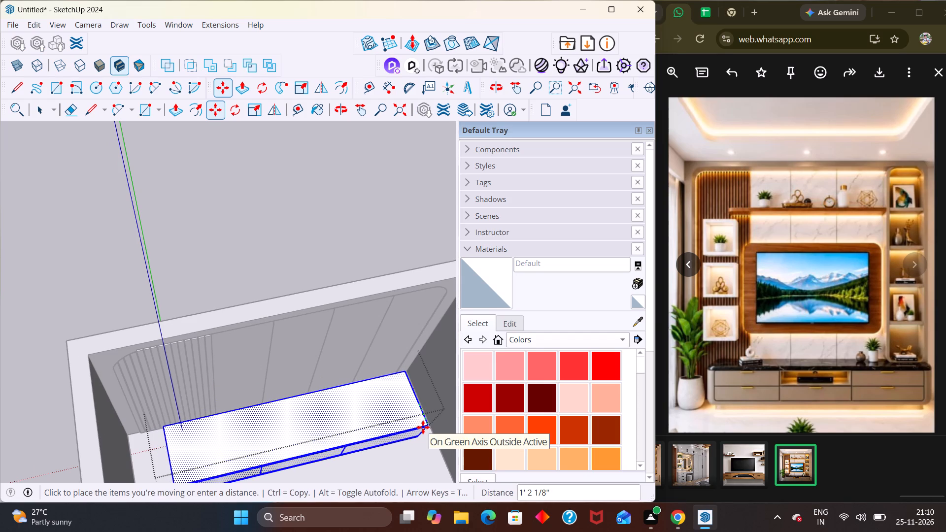
pyautogui.click(423, 427)
pyautogui.press('Escape')
pyautogui.press('space')
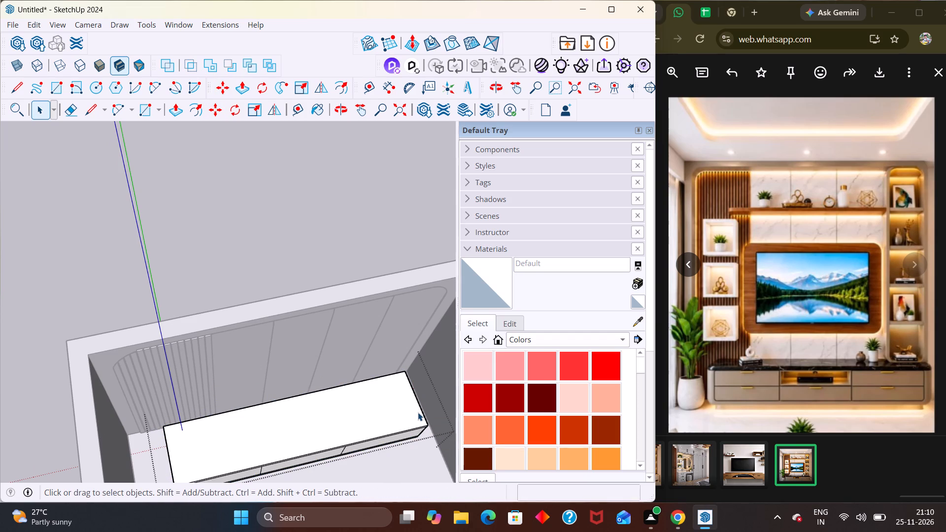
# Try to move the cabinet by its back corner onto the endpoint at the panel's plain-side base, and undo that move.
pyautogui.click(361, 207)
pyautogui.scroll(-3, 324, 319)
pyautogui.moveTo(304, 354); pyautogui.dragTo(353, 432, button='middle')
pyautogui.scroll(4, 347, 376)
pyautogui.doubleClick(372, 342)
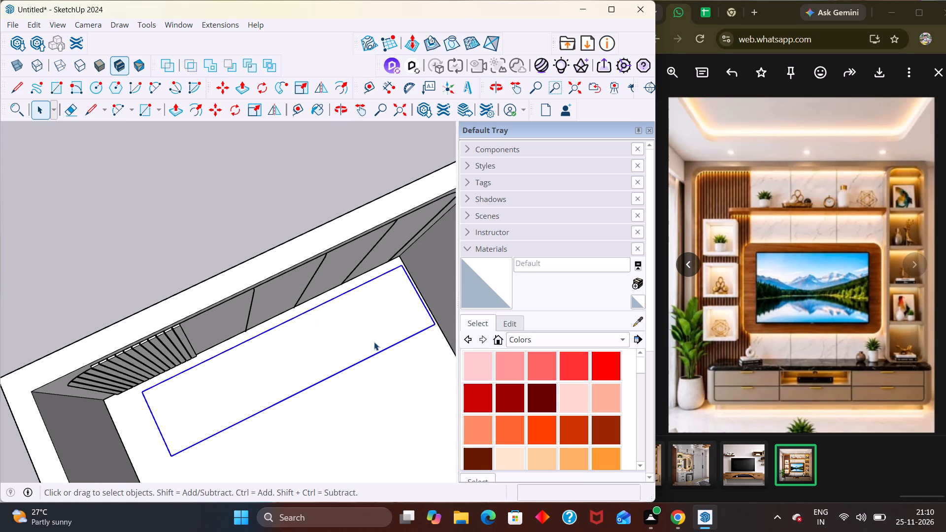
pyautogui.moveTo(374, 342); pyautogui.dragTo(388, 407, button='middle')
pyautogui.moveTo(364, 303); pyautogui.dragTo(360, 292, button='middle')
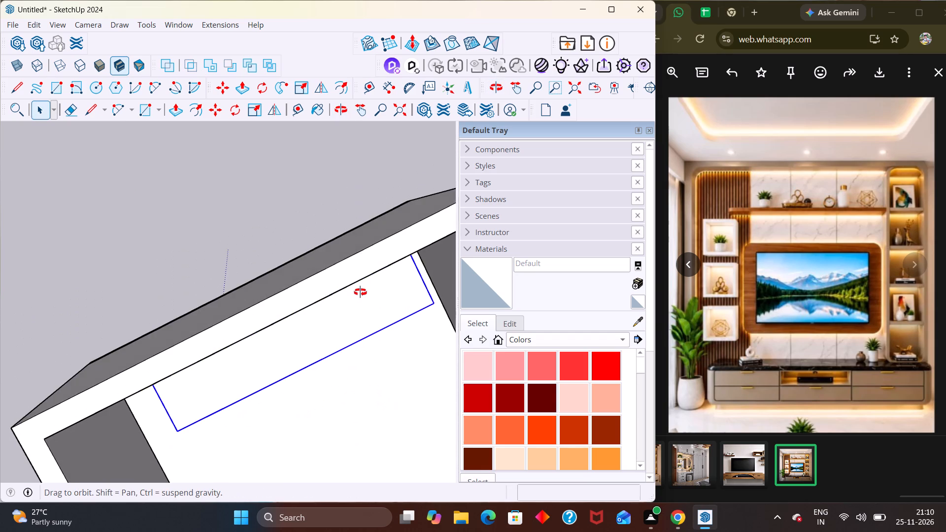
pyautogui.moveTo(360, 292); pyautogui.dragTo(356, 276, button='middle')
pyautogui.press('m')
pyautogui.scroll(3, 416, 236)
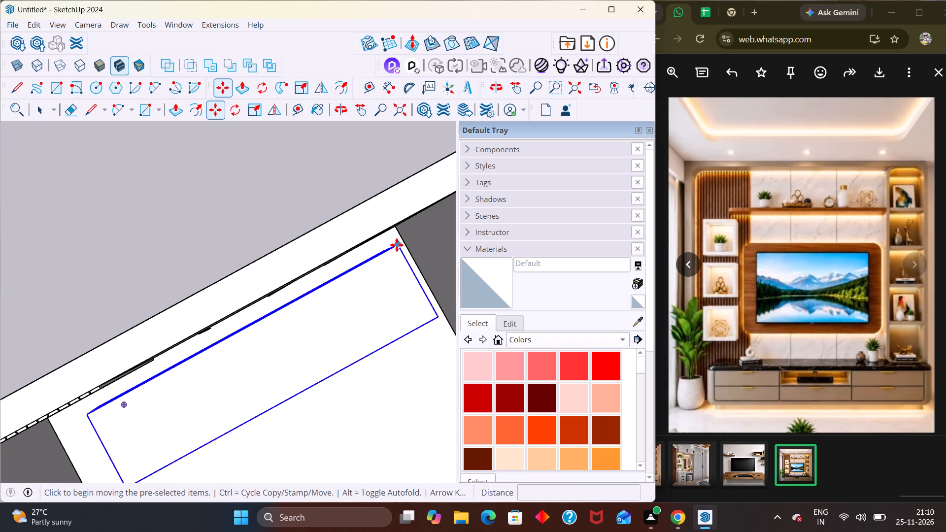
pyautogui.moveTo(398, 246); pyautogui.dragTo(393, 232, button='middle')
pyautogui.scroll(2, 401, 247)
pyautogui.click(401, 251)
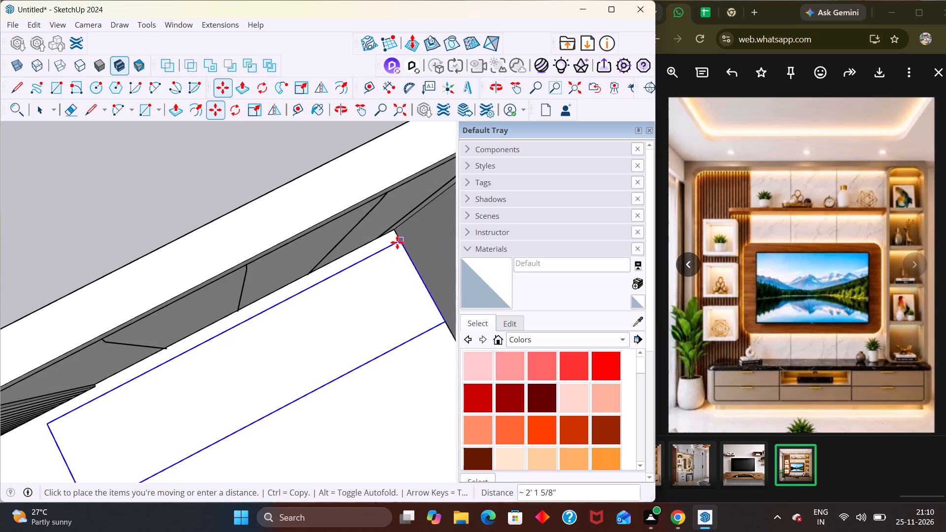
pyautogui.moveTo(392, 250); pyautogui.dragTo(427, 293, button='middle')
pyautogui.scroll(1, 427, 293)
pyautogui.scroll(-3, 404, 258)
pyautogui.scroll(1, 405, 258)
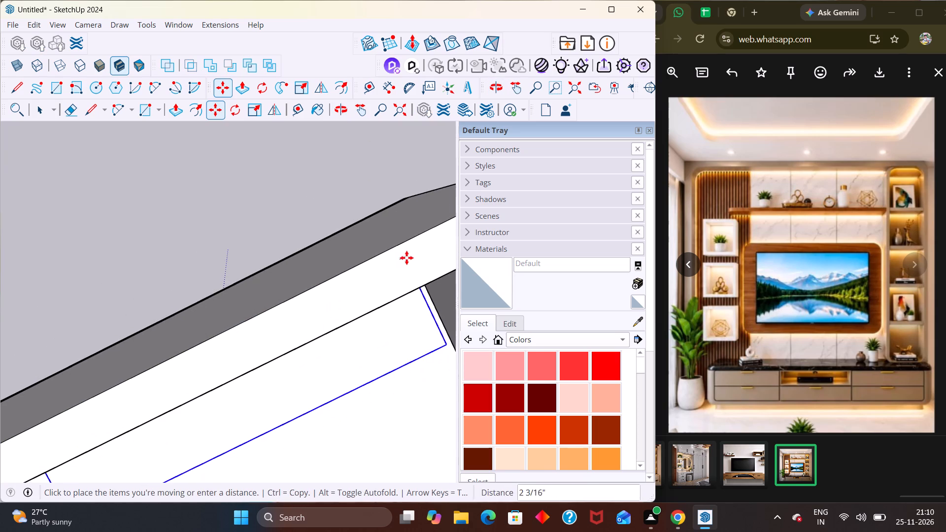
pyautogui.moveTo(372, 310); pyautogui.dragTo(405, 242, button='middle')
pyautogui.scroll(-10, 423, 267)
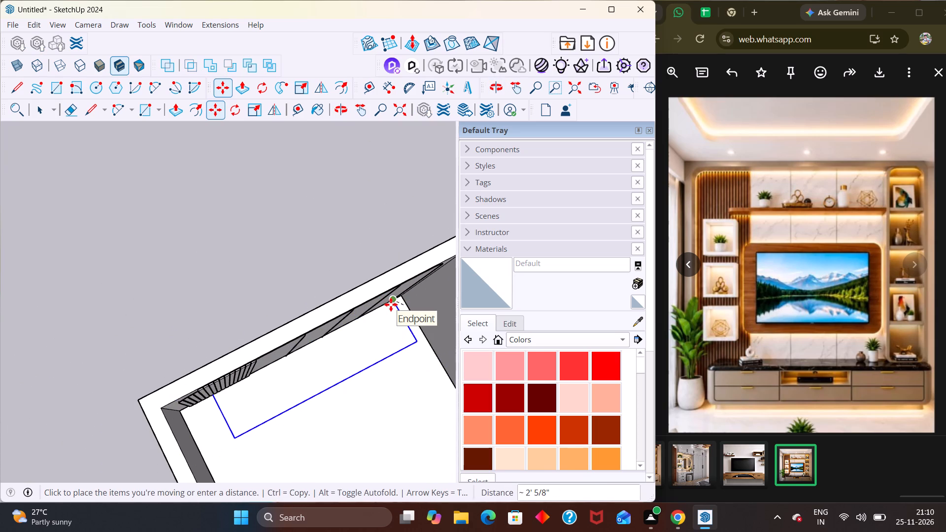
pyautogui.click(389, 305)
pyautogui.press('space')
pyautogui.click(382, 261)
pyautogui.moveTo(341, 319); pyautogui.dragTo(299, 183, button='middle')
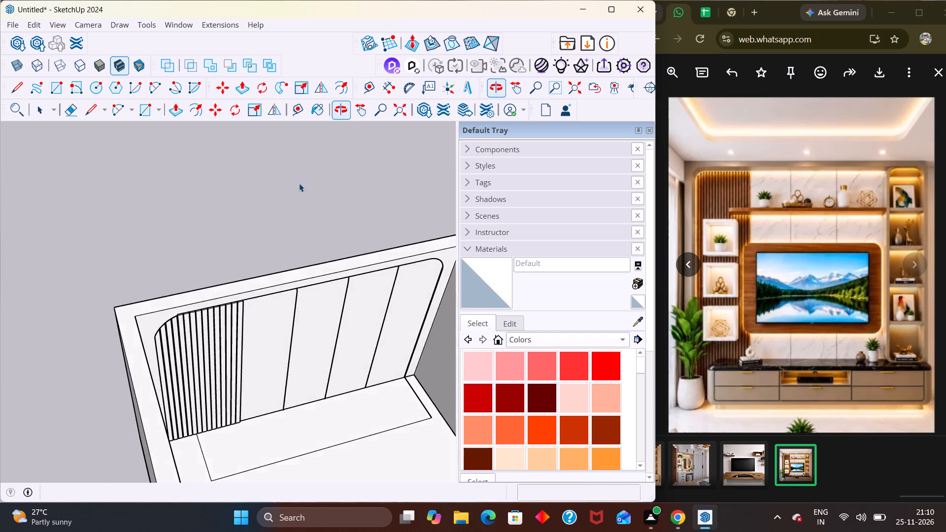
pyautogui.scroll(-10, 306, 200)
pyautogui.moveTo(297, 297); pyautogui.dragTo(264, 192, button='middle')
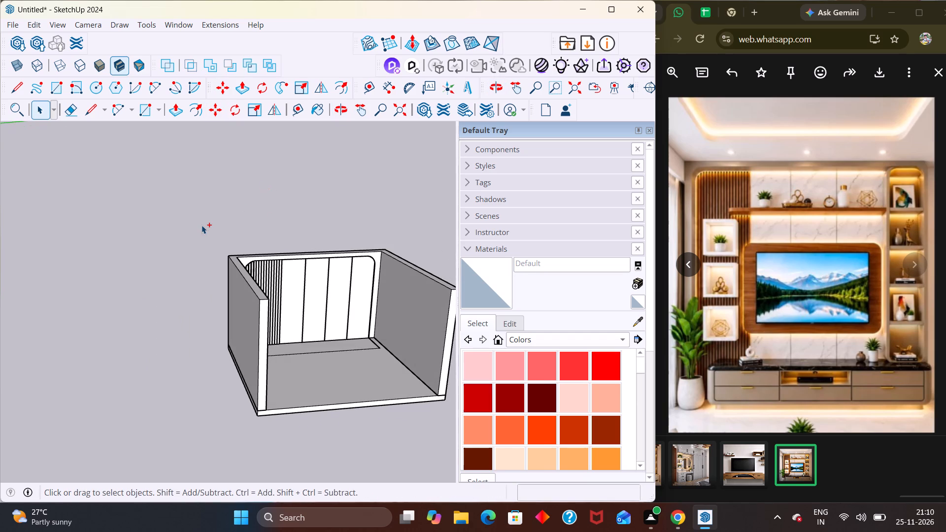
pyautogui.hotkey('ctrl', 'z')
# Examine how the cabinet's plain-side end and back edge sit against the panel and the side wall.
pyautogui.moveTo(302, 306); pyautogui.dragTo(191, 351, button='middle')
pyautogui.scroll(-5, 272, 378)
pyautogui.moveTo(298, 388); pyautogui.dragTo(192, 476, button='middle')
pyautogui.scroll(1, 237, 458)
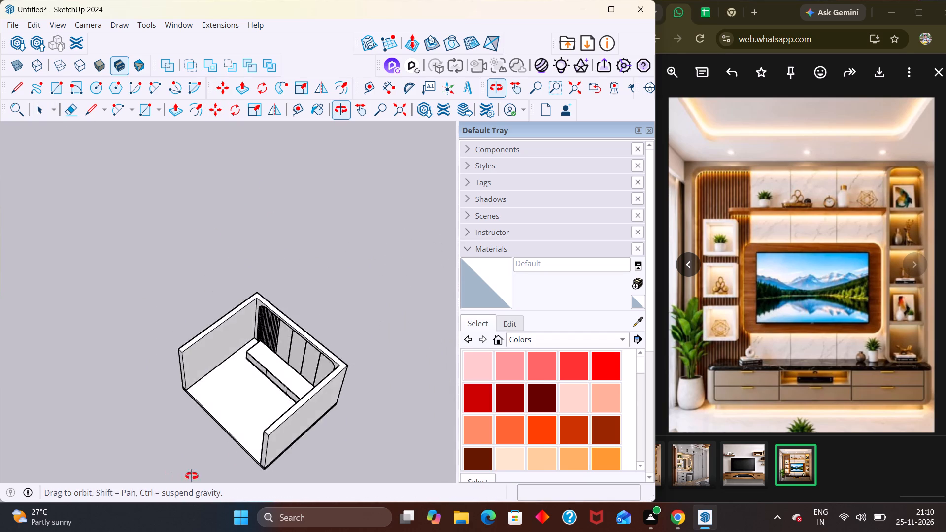
pyautogui.moveTo(192, 476); pyautogui.dragTo(229, 453, button='middle')
pyautogui.scroll(5, 298, 381)
pyautogui.moveTo(311, 371); pyautogui.dragTo(338, 400, button='middle')
pyautogui.scroll(10, 314, 432)
pyautogui.moveTo(356, 383); pyautogui.dragTo(246, 457, button='middle')
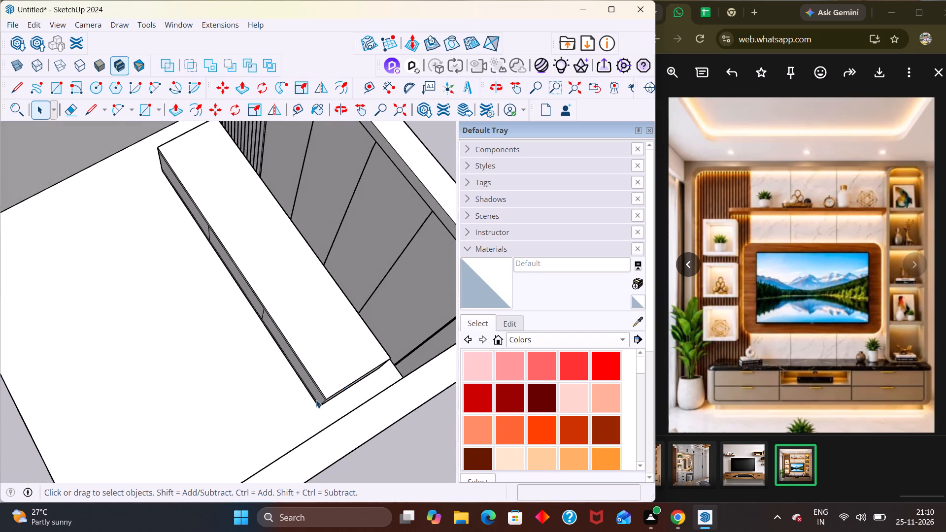
pyautogui.scroll(3, 364, 373)
pyautogui.moveTo(349, 382); pyautogui.dragTo(304, 383, button='middle')
pyautogui.doubleClick(314, 385)
pyautogui.moveTo(352, 389); pyautogui.dragTo(323, 389, button='middle')
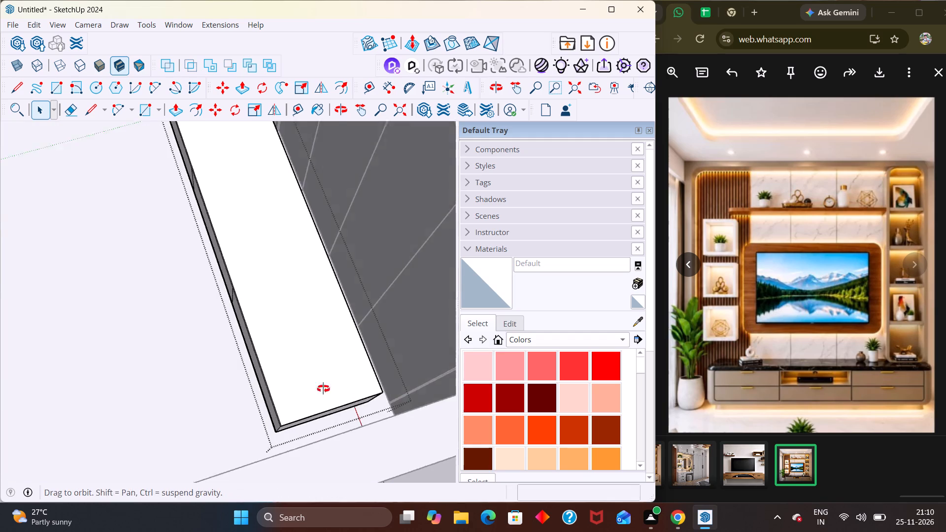
pyautogui.moveTo(323, 389); pyautogui.dragTo(304, 386, button='middle')
pyautogui.scroll(1, 304, 386)
pyautogui.scroll(-3, 325, 397)
pyautogui.click(329, 394)
pyautogui.press('Escape')
pyautogui.press('space')
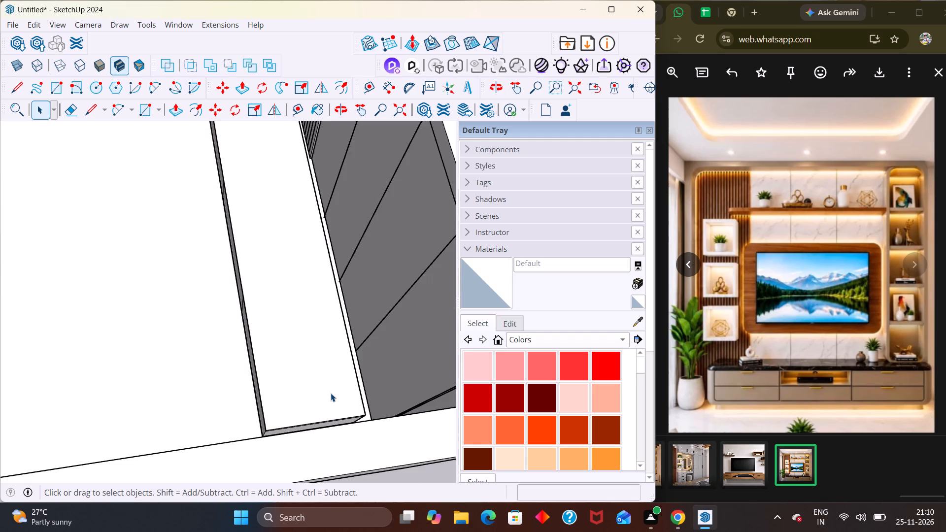
pyautogui.doubleClick(314, 393)
pyautogui.click(247, 380)
pyautogui.click(203, 378)
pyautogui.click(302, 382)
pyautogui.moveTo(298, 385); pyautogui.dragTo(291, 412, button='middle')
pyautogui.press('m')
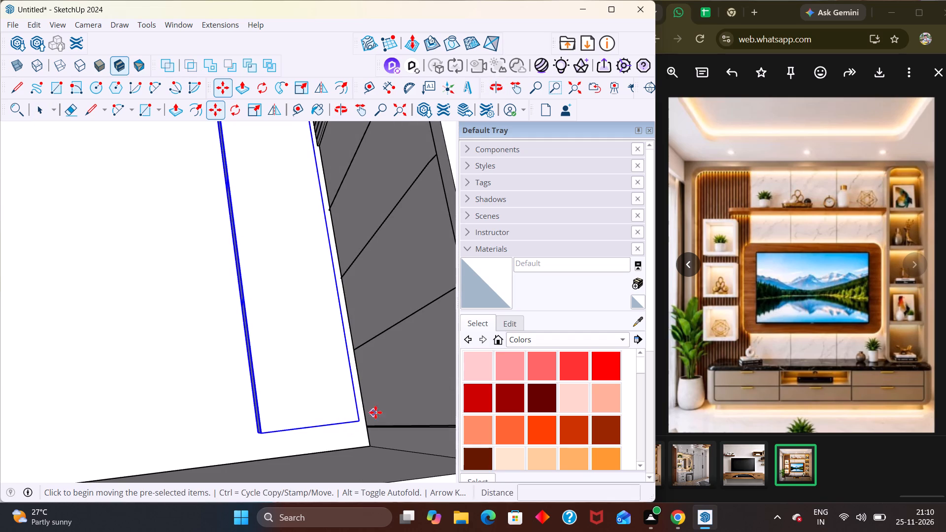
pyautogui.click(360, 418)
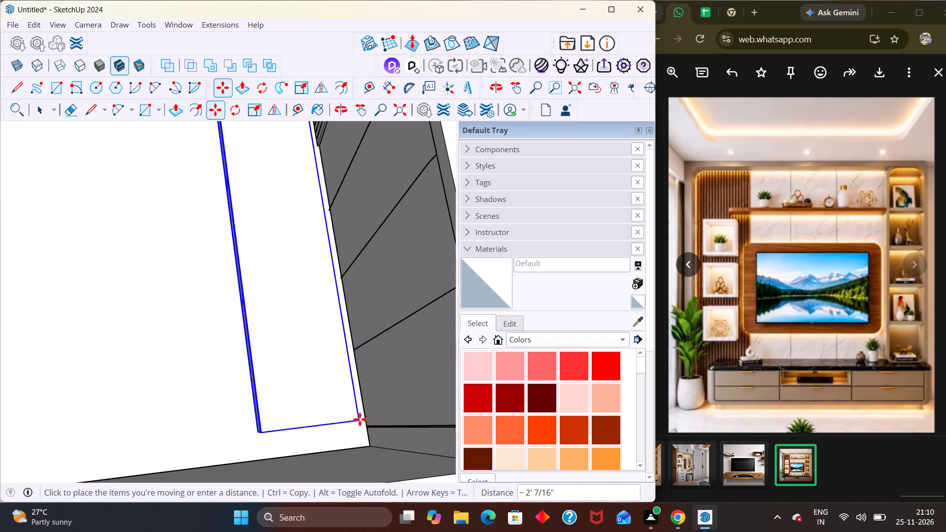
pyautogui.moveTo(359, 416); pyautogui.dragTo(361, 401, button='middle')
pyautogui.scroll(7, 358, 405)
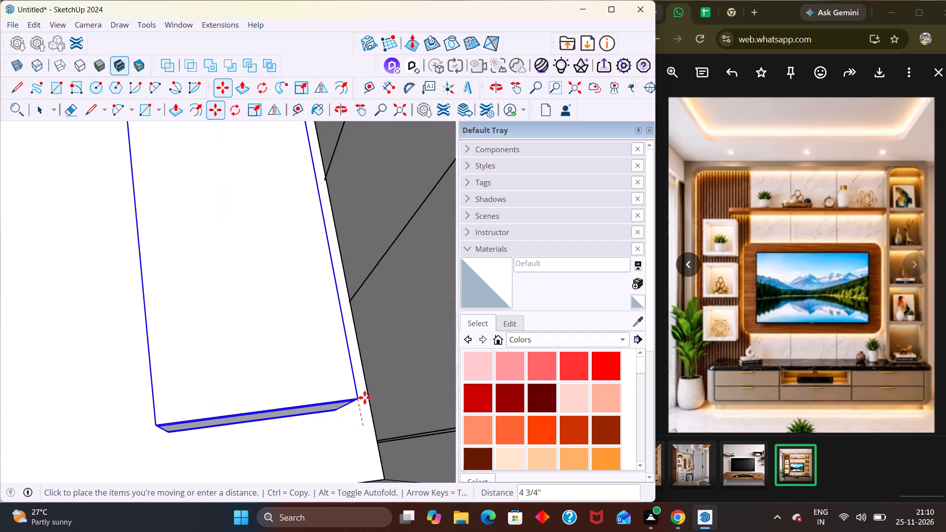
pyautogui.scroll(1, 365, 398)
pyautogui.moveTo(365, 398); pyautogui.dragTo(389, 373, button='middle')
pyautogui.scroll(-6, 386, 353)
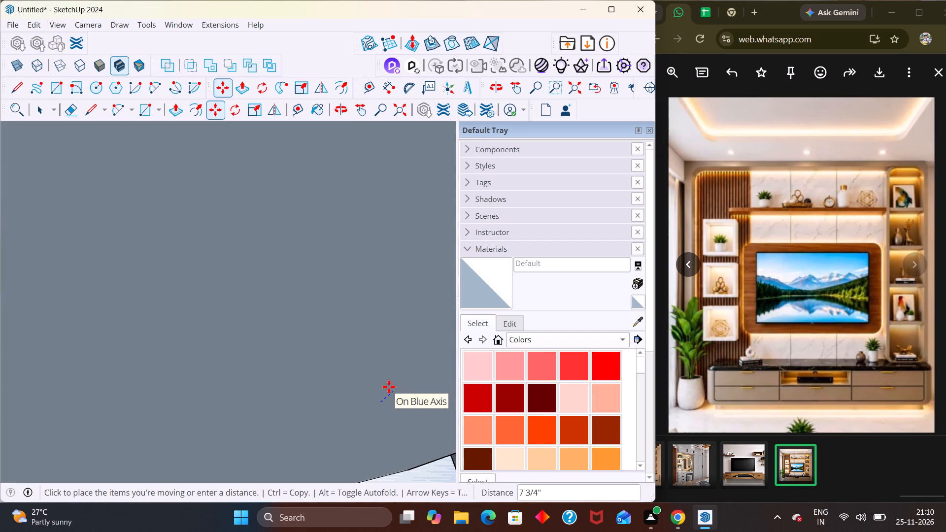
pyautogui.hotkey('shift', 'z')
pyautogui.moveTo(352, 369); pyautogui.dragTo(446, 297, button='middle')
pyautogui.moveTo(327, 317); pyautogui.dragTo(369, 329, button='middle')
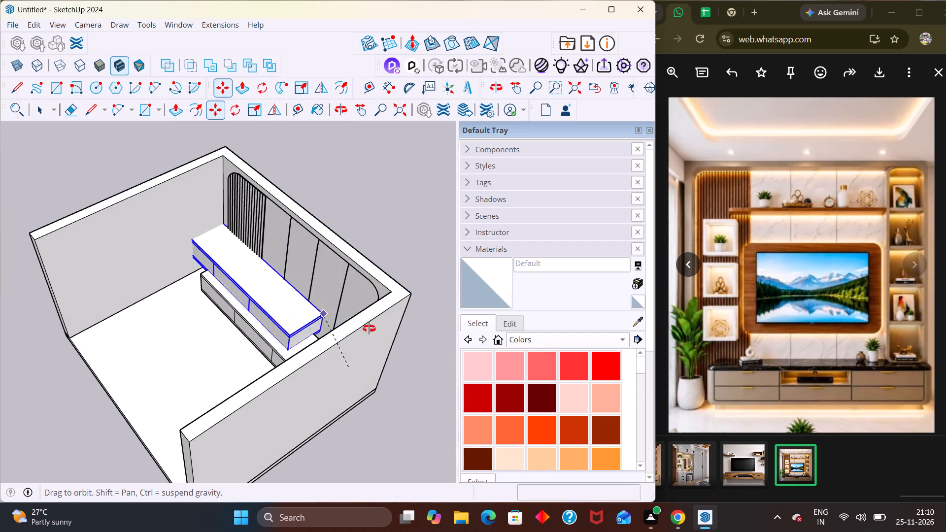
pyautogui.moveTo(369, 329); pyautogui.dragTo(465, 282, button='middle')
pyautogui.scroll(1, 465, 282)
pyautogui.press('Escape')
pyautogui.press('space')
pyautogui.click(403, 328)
# Move the low cabinet by its lower back corner at the slatted end about 6 1/8" along the green axis, toward the panel.
pyautogui.moveTo(369, 348); pyautogui.dragTo(502, 326, button='middle')
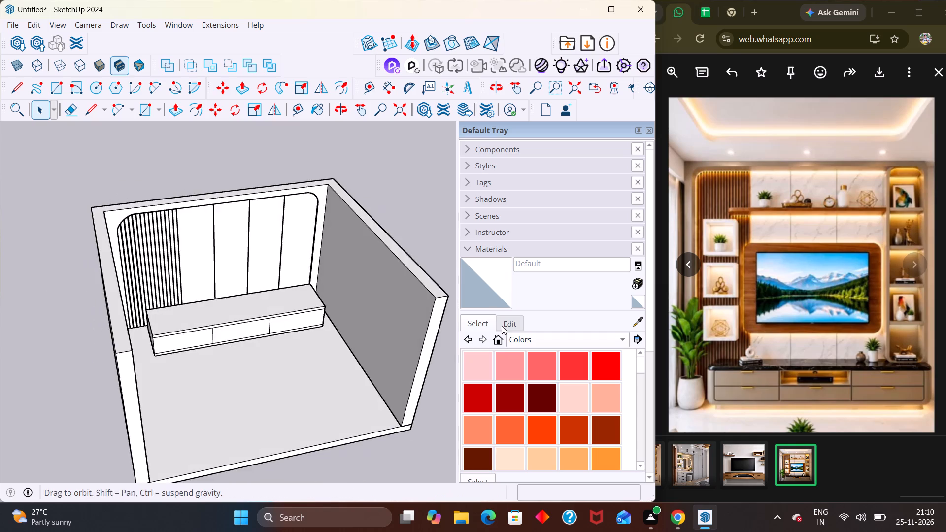
pyautogui.moveTo(502, 326); pyautogui.dragTo(506, 330, button='middle')
pyautogui.moveTo(299, 325); pyautogui.dragTo(270, 249, button='middle')
pyautogui.scroll(1, 270, 250)
pyautogui.scroll(1, 270, 312)
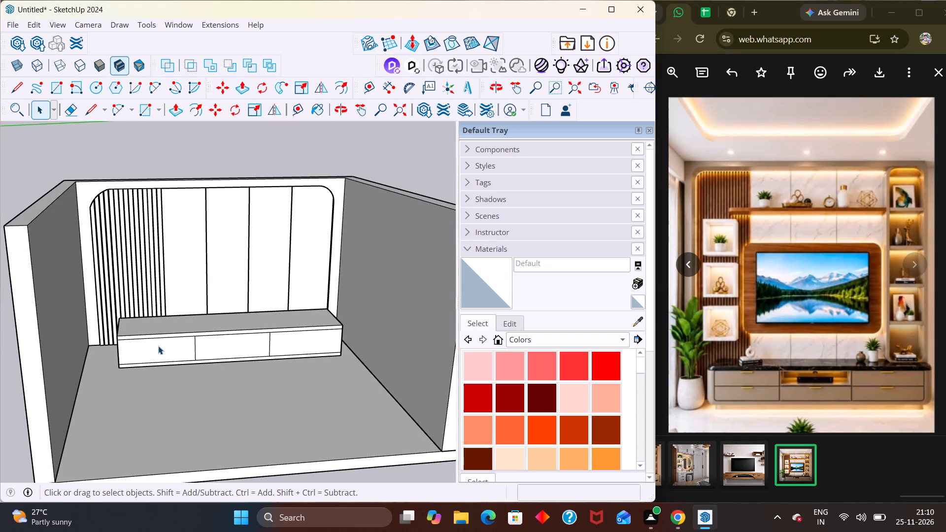
pyautogui.moveTo(153, 345); pyautogui.dragTo(155, 306, button='middle')
pyautogui.moveTo(209, 333); pyautogui.dragTo(220, 371, button='middle')
pyautogui.scroll(-1, 211, 337)
pyautogui.moveTo(254, 273); pyautogui.dragTo(298, 377, button='middle')
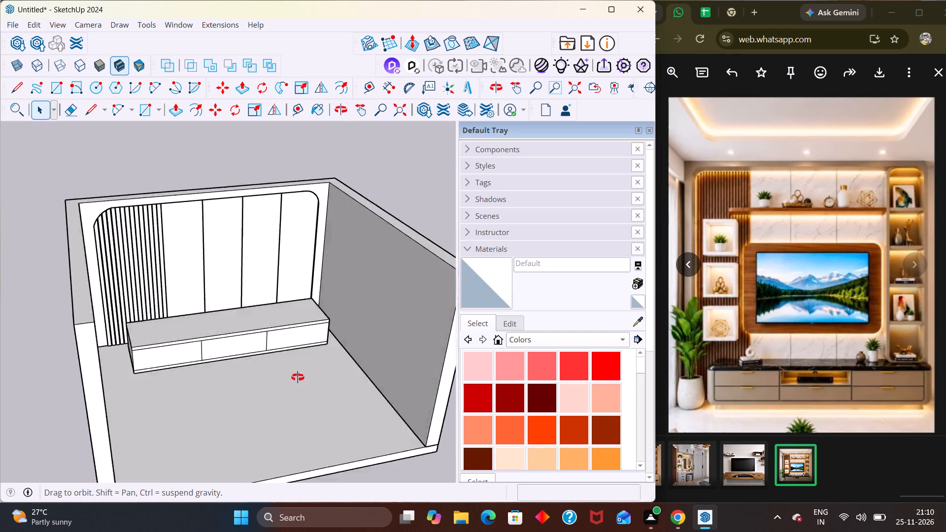
pyautogui.moveTo(298, 377); pyautogui.dragTo(387, 480, button='middle')
pyautogui.scroll(3, 148, 302)
pyautogui.moveTo(182, 344); pyautogui.dragTo(250, 333, button='middle')
pyautogui.click(230, 346)
pyautogui.moveTo(232, 346); pyautogui.dragTo(252, 344, button='middle')
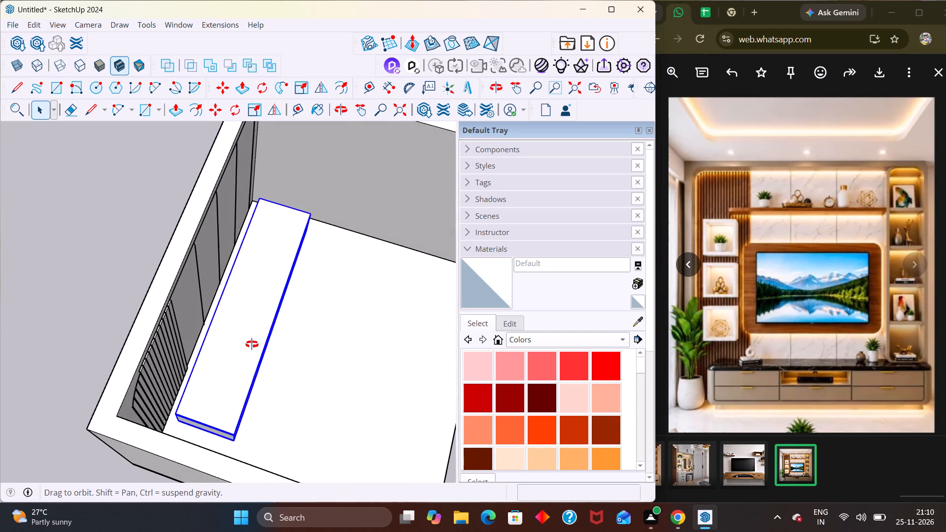
pyautogui.moveTo(252, 344); pyautogui.dragTo(252, 344, button='middle')
pyautogui.press('m')
pyautogui.scroll(5, 182, 358)
pyautogui.moveTo(197, 418); pyautogui.dragTo(214, 400, button='middle')
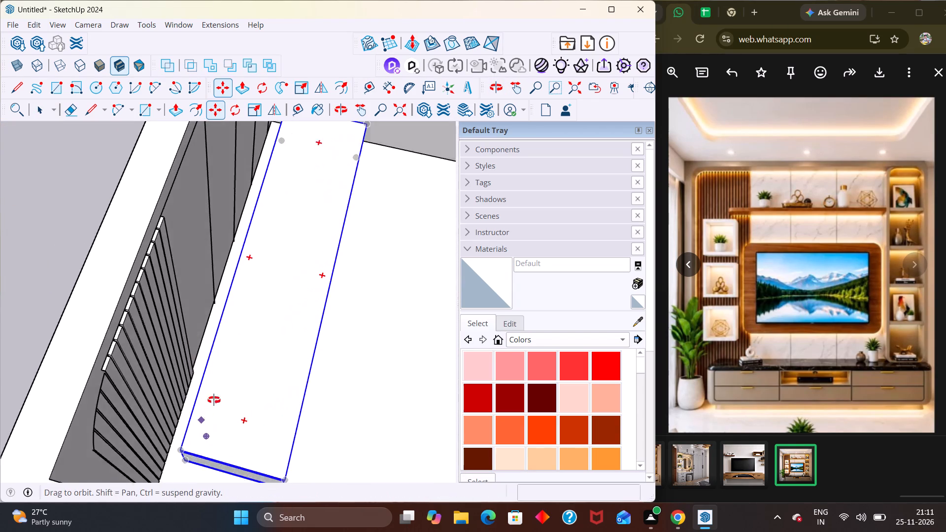
pyautogui.moveTo(214, 400); pyautogui.dragTo(225, 384, button='middle')
pyautogui.moveTo(200, 428); pyautogui.dragTo(194, 484, button='middle')
pyautogui.scroll(3, 193, 484)
pyautogui.moveTo(198, 477); pyautogui.dragTo(199, 466, button='middle')
pyautogui.scroll(2, 198, 475)
pyautogui.scroll(-5, 218, 443)
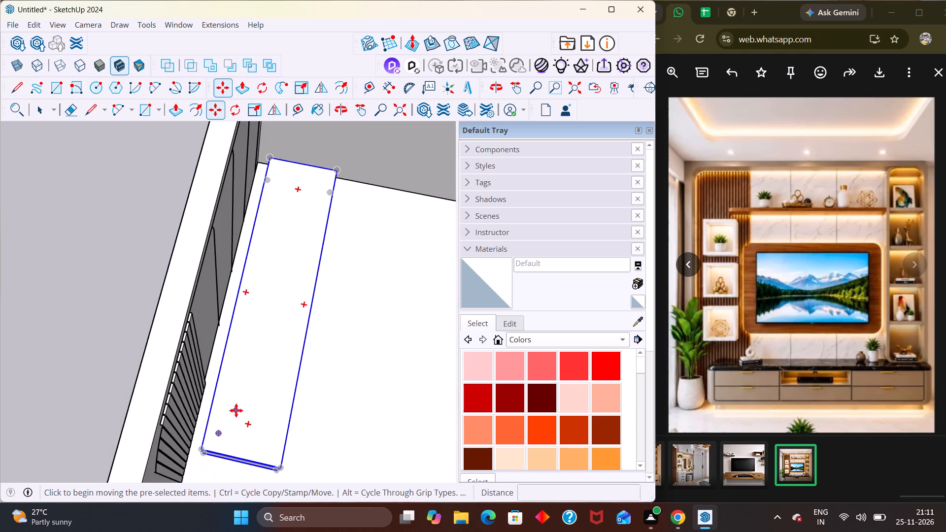
pyautogui.scroll(-5, 236, 410)
pyautogui.scroll(11, 223, 456)
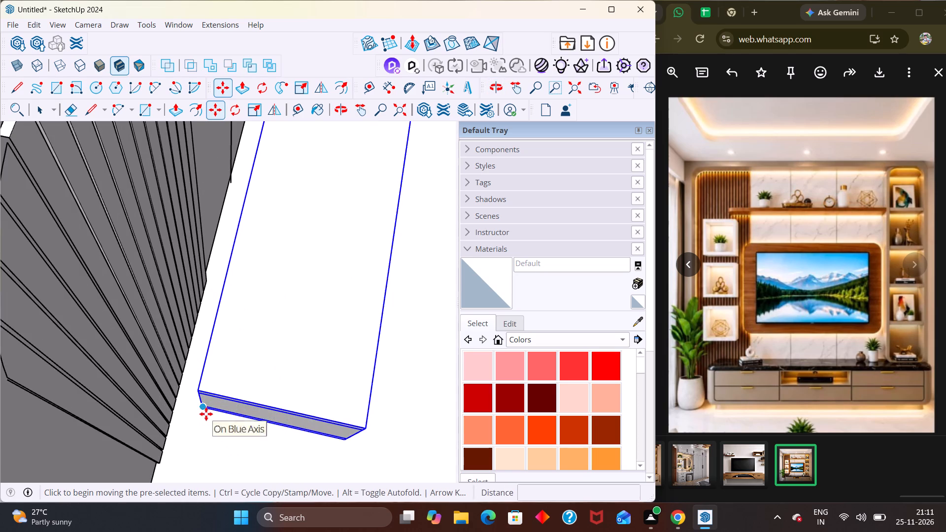
pyautogui.click(203, 409)
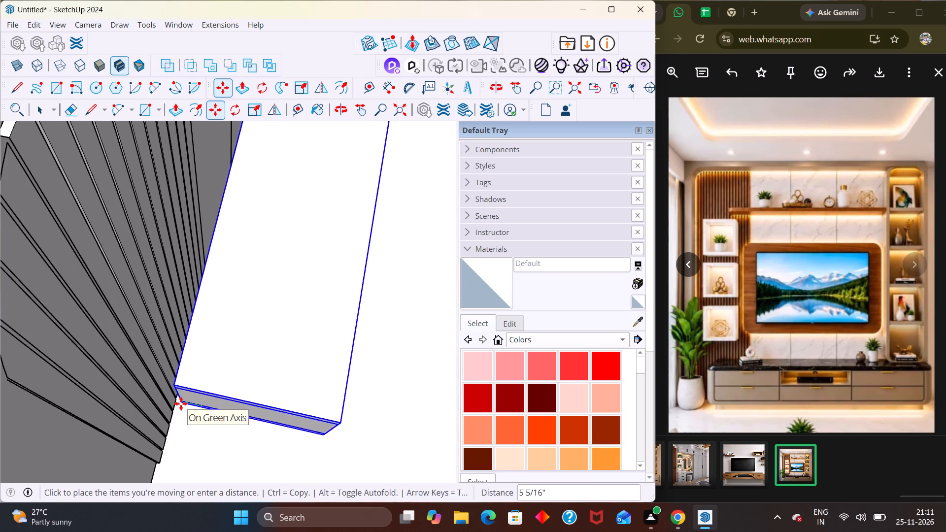
pyautogui.scroll(11, 181, 403)
pyautogui.scroll(-1, 181, 403)
pyautogui.scroll(7, 181, 403)
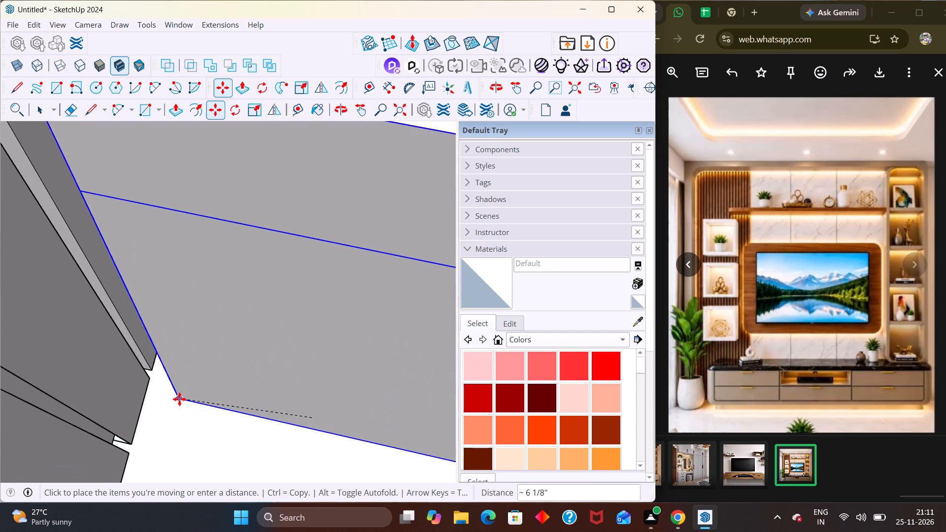
pyautogui.click(173, 399)
pyautogui.press('space')
pyautogui.scroll(-15, 182, 379)
pyautogui.scroll(1, 195, 374)
pyautogui.scroll(-8, 195, 374)
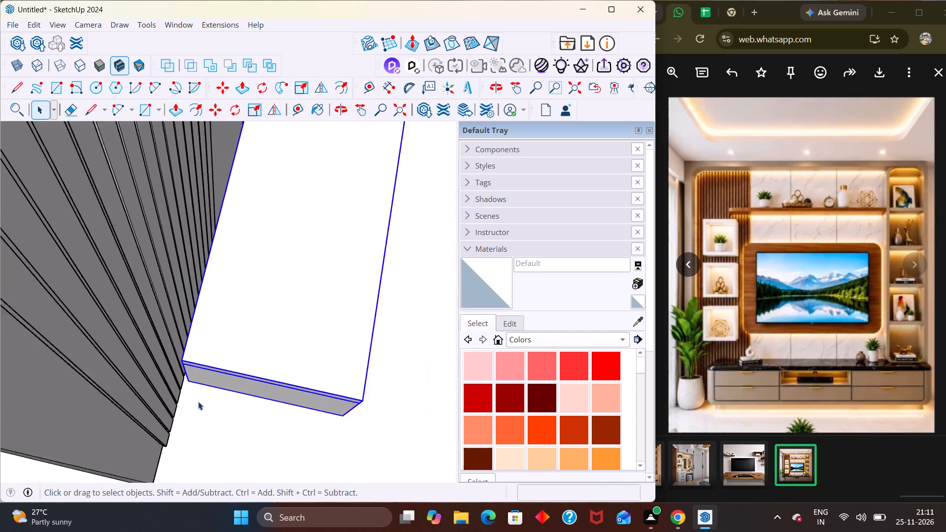
pyautogui.scroll(-7, 198, 401)
pyautogui.scroll(1, 197, 397)
pyautogui.scroll(-5, 197, 397)
pyautogui.click(119, 372)
# Examine from above and from the front how the low cabinet sits against the panel and side walls.
pyautogui.moveTo(215, 380); pyautogui.dragTo(106, 324, button='middle')
pyautogui.scroll(-2, 101, 340)
pyautogui.scroll(1, 107, 345)
pyautogui.scroll(-3, 111, 347)
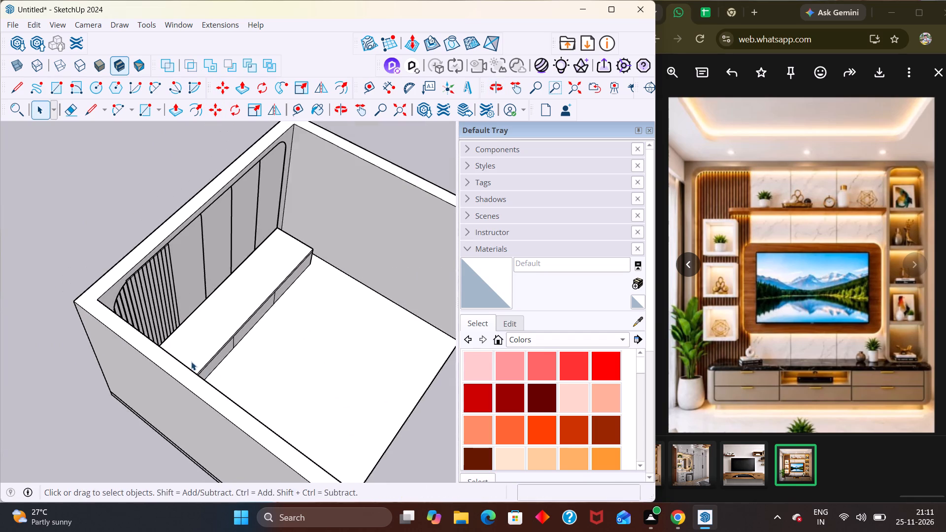
pyautogui.moveTo(231, 371); pyautogui.dragTo(11, 285, button='middle')
pyautogui.scroll(-1, 292, 397)
pyautogui.moveTo(301, 400); pyautogui.dragTo(323, 299, button='middle')
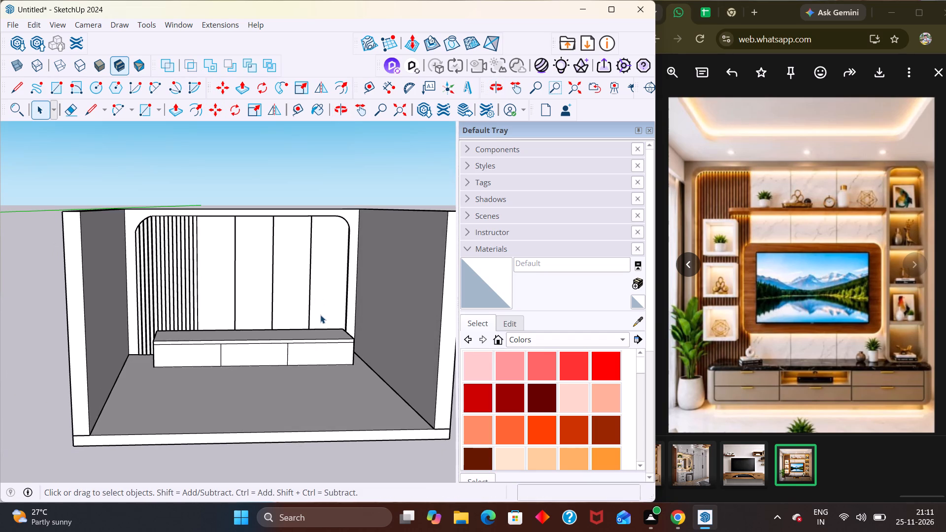
pyautogui.moveTo(323, 301); pyautogui.dragTo(327, 283, button='middle')
pyautogui.moveTo(351, 275); pyautogui.dragTo(374, 261, button='middle')
pyautogui.scroll(1, 352, 248)
pyautogui.scroll(-1, 342, 247)
pyautogui.scroll(3, 338, 247)
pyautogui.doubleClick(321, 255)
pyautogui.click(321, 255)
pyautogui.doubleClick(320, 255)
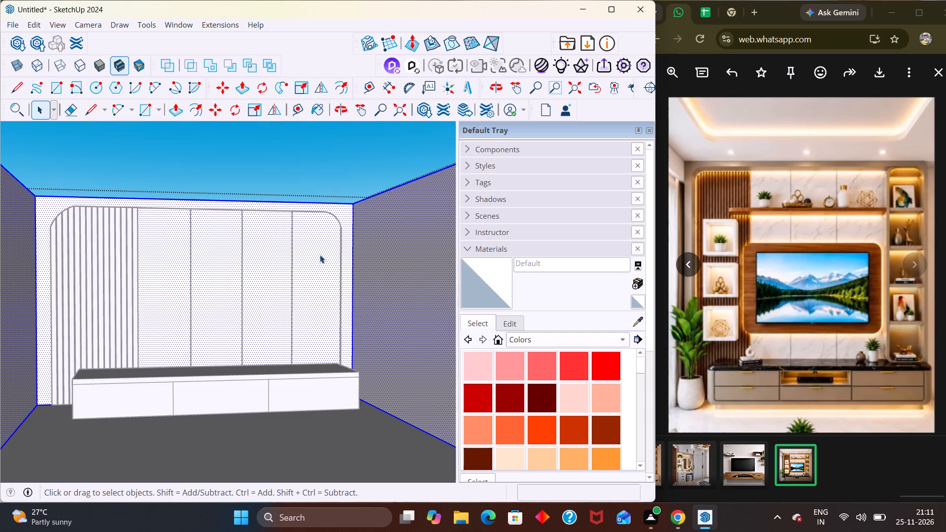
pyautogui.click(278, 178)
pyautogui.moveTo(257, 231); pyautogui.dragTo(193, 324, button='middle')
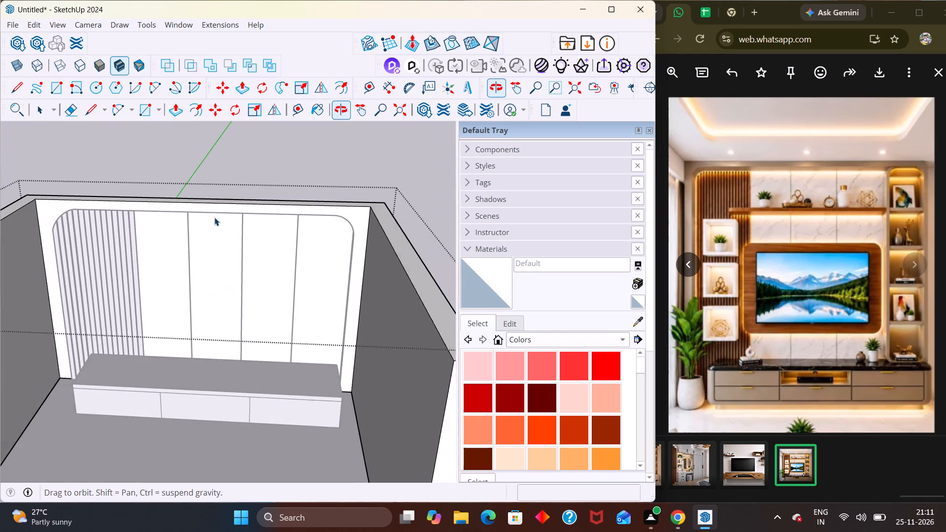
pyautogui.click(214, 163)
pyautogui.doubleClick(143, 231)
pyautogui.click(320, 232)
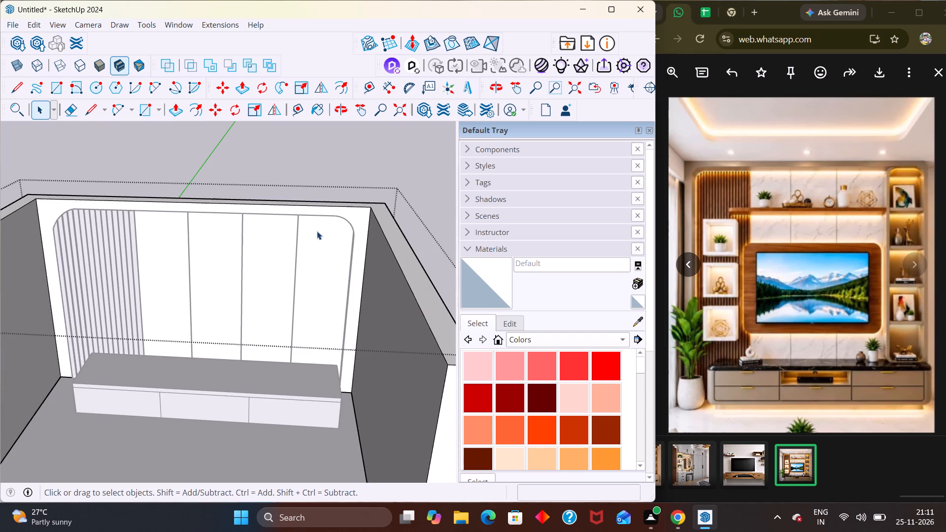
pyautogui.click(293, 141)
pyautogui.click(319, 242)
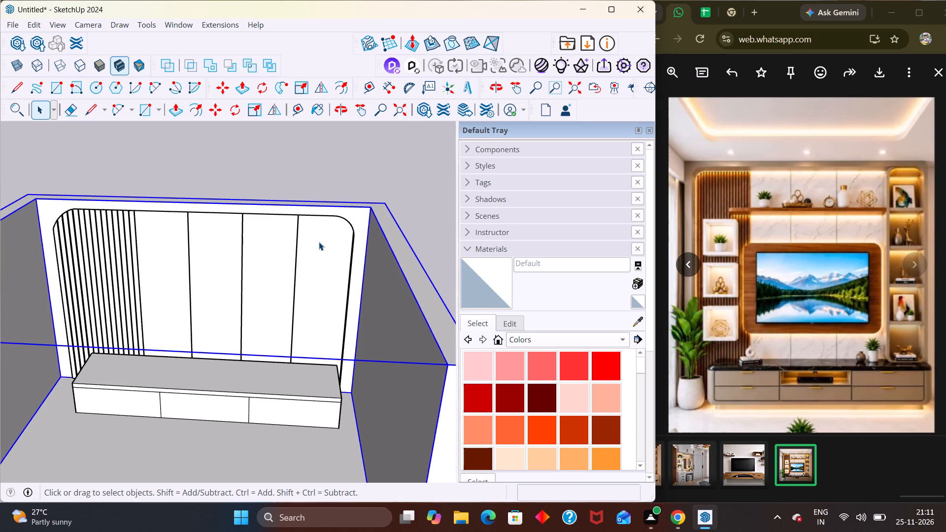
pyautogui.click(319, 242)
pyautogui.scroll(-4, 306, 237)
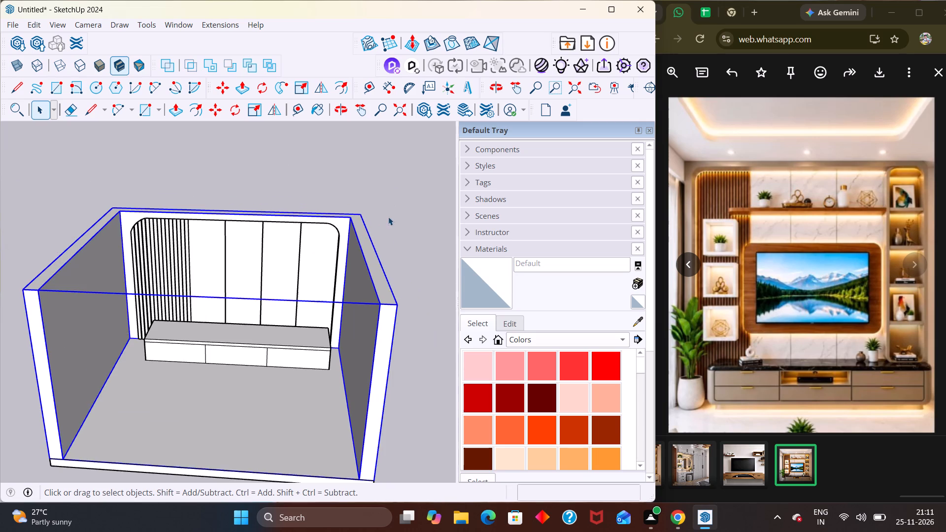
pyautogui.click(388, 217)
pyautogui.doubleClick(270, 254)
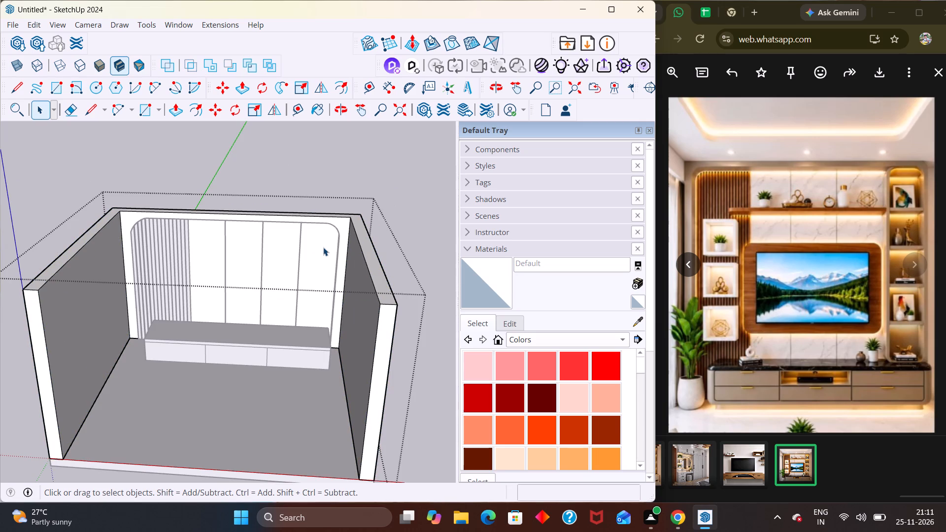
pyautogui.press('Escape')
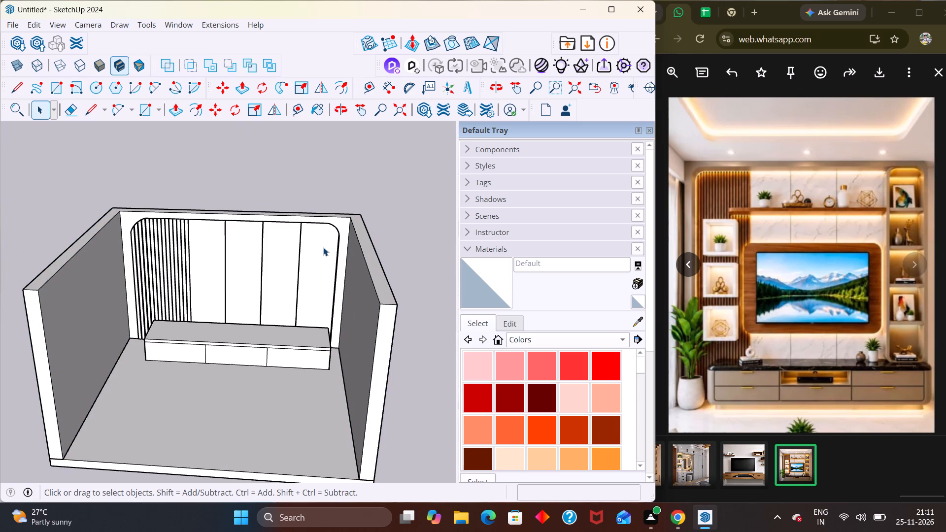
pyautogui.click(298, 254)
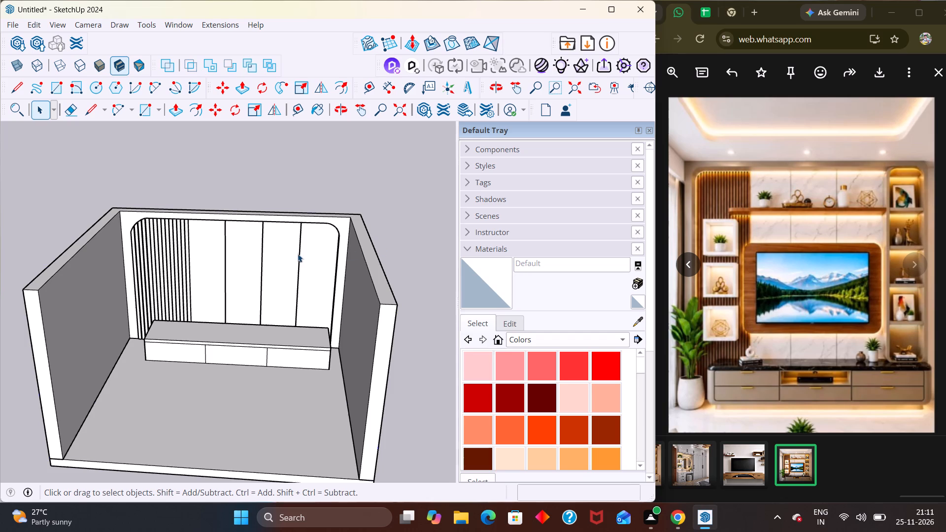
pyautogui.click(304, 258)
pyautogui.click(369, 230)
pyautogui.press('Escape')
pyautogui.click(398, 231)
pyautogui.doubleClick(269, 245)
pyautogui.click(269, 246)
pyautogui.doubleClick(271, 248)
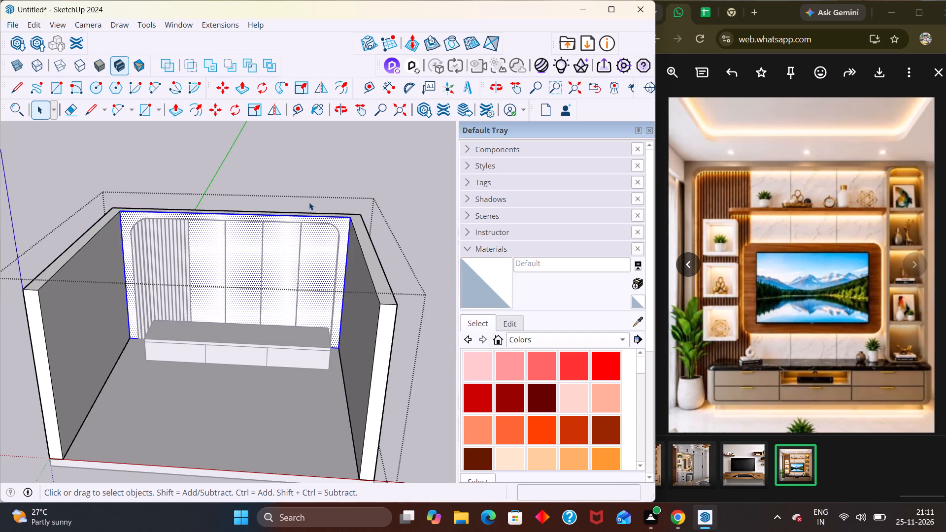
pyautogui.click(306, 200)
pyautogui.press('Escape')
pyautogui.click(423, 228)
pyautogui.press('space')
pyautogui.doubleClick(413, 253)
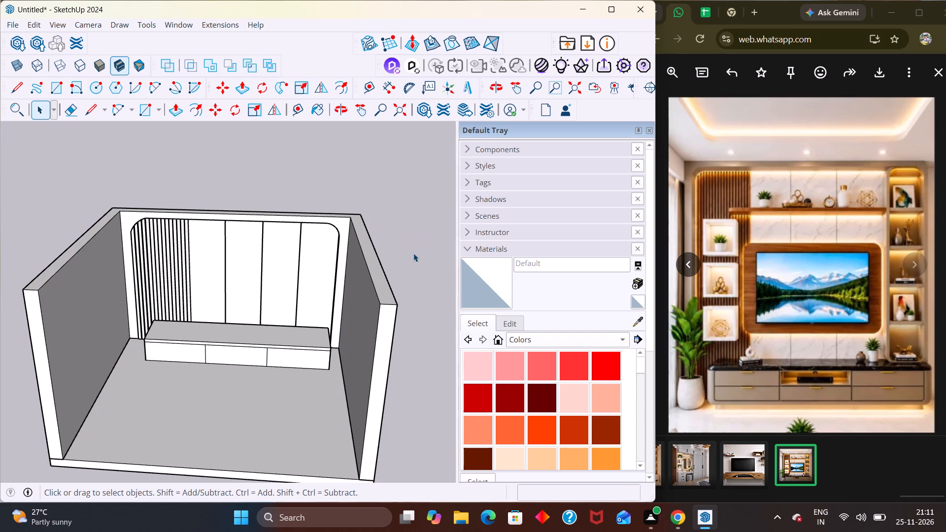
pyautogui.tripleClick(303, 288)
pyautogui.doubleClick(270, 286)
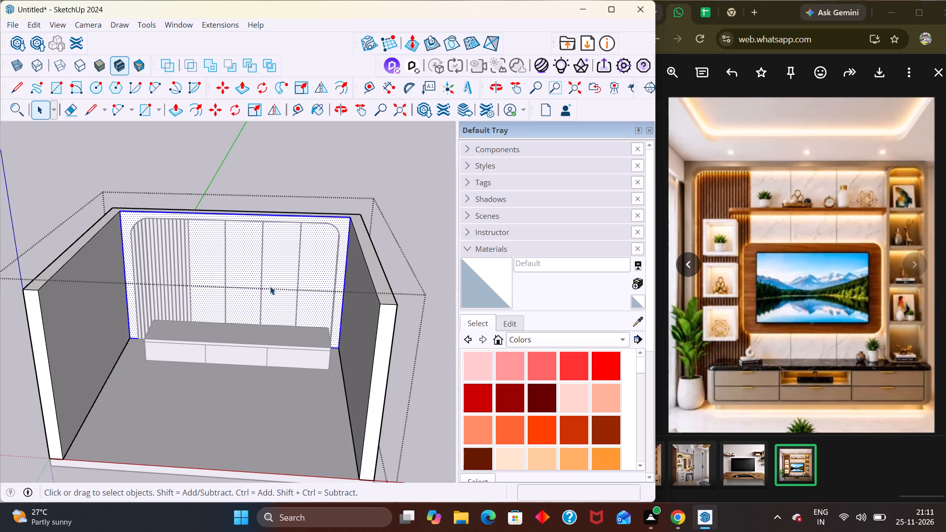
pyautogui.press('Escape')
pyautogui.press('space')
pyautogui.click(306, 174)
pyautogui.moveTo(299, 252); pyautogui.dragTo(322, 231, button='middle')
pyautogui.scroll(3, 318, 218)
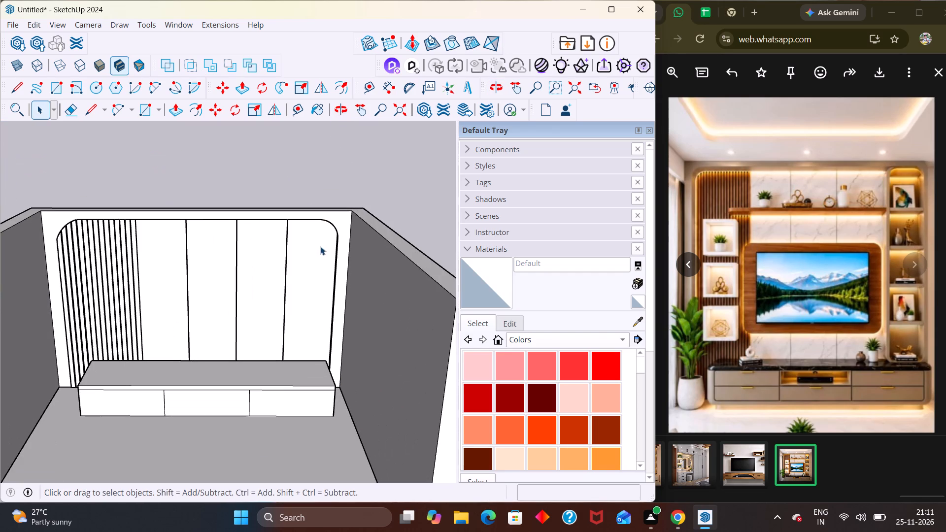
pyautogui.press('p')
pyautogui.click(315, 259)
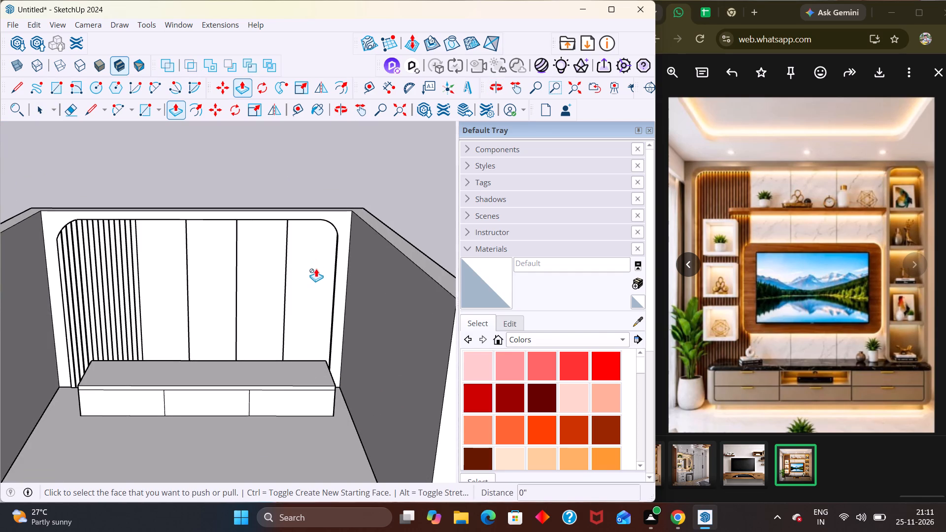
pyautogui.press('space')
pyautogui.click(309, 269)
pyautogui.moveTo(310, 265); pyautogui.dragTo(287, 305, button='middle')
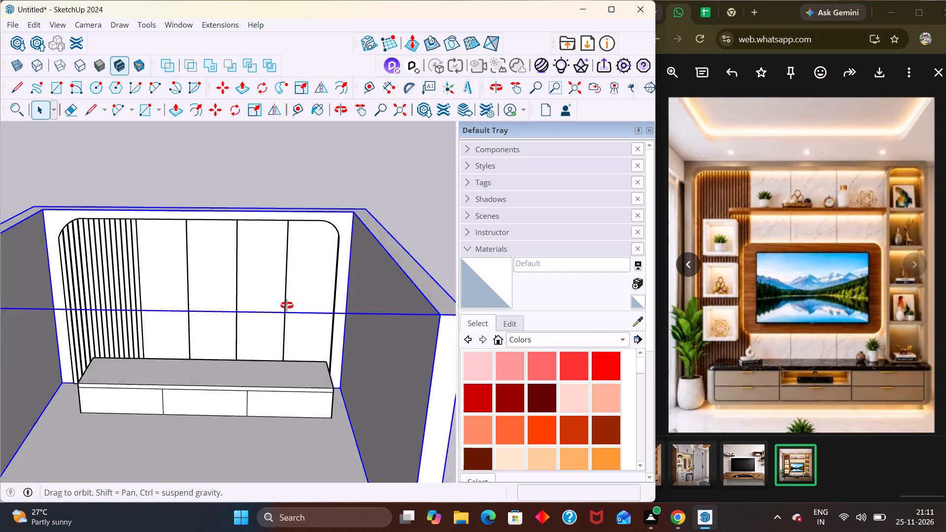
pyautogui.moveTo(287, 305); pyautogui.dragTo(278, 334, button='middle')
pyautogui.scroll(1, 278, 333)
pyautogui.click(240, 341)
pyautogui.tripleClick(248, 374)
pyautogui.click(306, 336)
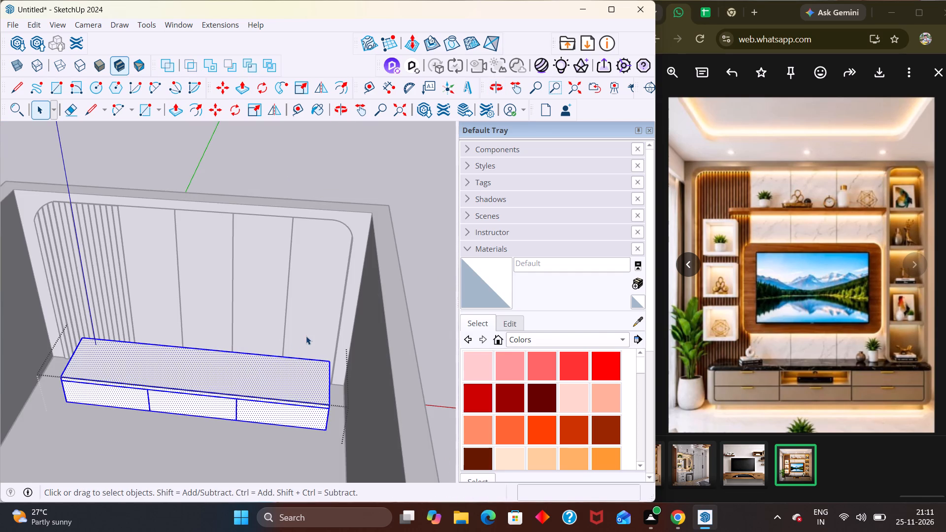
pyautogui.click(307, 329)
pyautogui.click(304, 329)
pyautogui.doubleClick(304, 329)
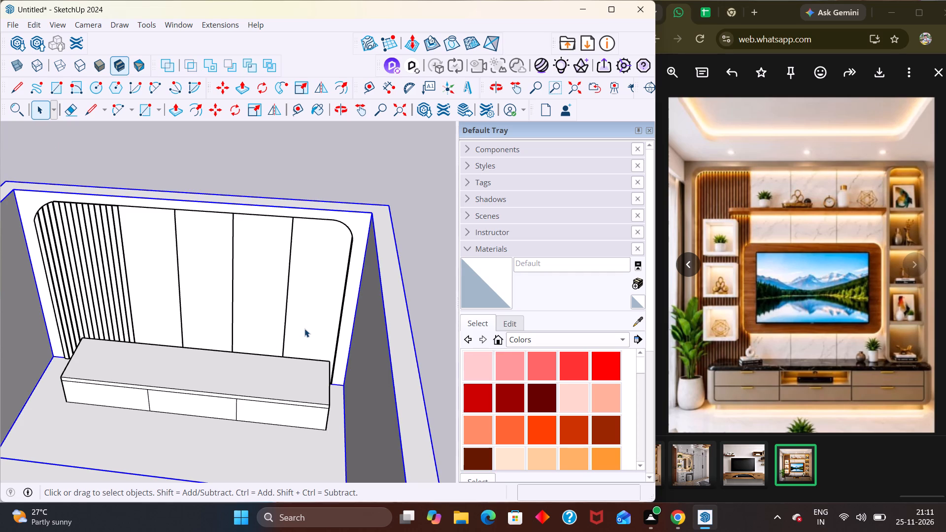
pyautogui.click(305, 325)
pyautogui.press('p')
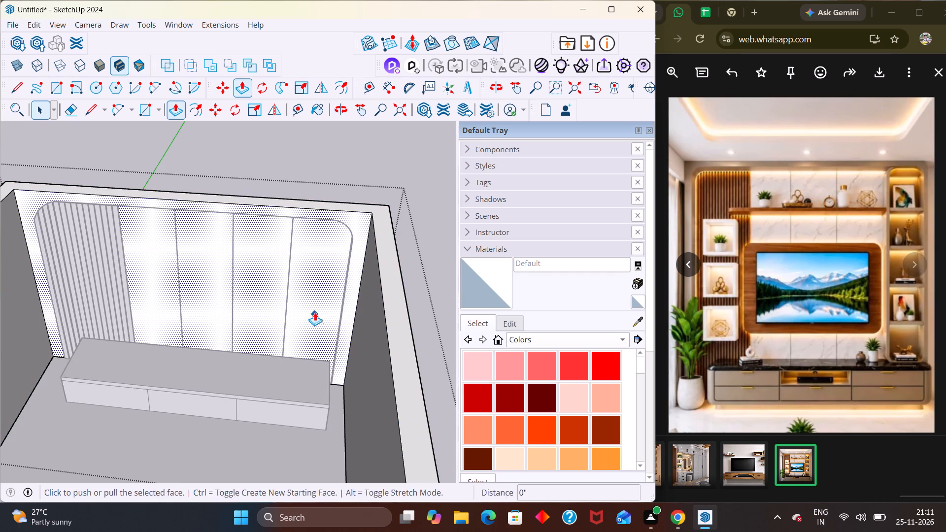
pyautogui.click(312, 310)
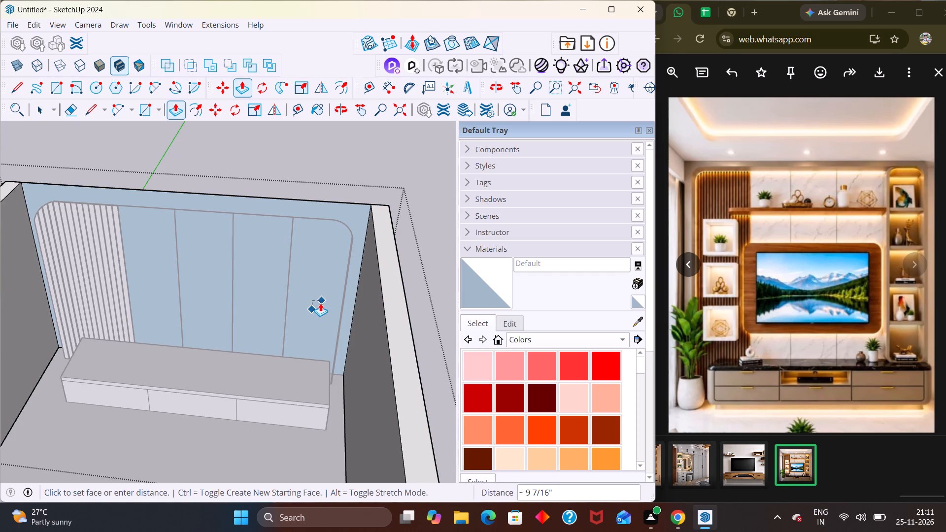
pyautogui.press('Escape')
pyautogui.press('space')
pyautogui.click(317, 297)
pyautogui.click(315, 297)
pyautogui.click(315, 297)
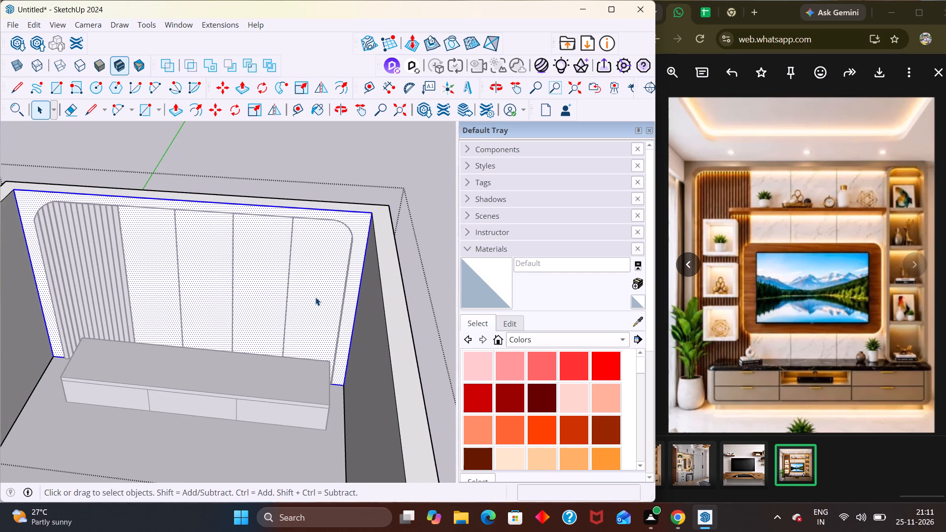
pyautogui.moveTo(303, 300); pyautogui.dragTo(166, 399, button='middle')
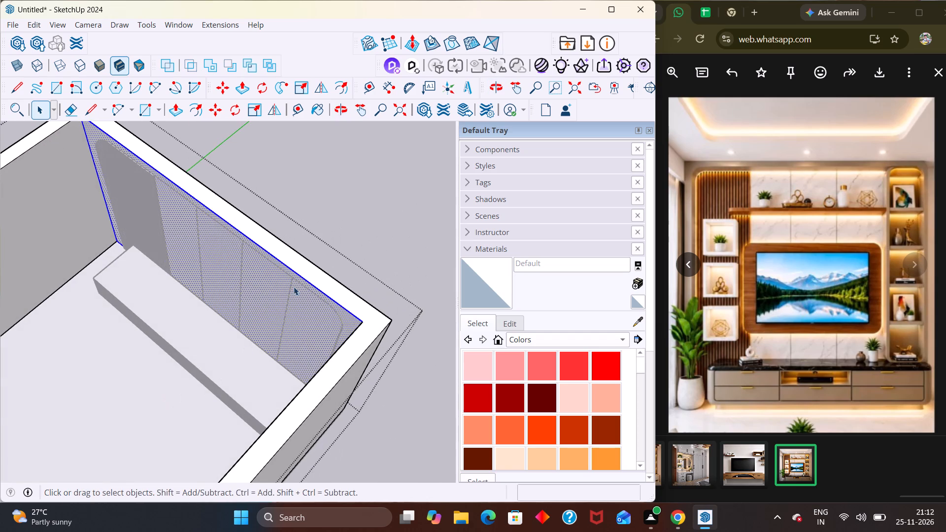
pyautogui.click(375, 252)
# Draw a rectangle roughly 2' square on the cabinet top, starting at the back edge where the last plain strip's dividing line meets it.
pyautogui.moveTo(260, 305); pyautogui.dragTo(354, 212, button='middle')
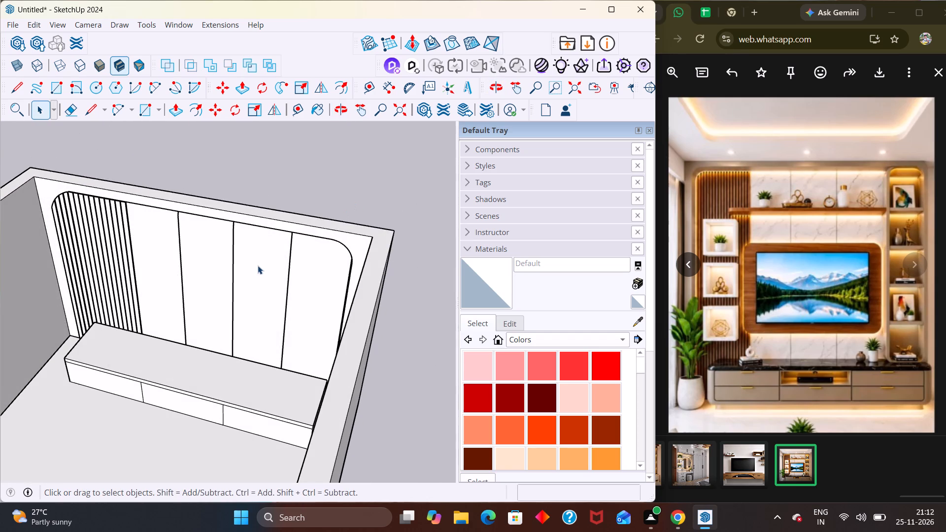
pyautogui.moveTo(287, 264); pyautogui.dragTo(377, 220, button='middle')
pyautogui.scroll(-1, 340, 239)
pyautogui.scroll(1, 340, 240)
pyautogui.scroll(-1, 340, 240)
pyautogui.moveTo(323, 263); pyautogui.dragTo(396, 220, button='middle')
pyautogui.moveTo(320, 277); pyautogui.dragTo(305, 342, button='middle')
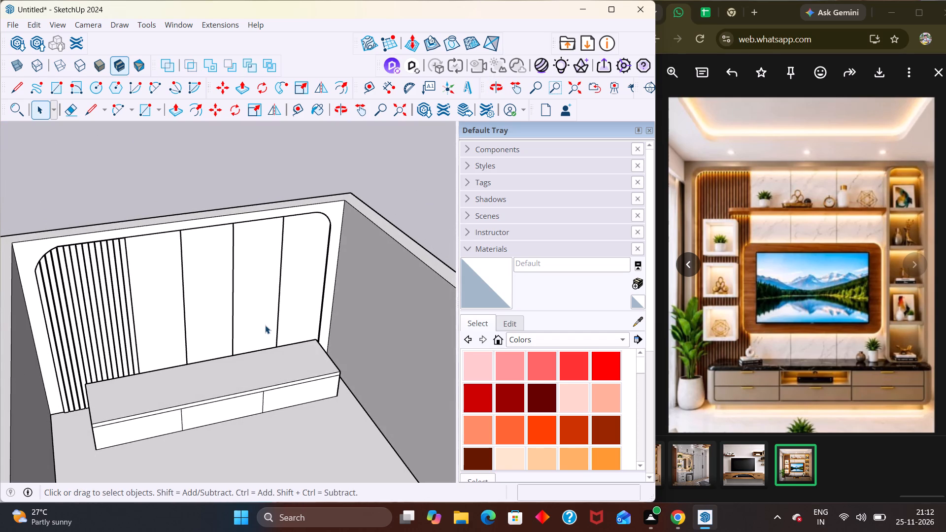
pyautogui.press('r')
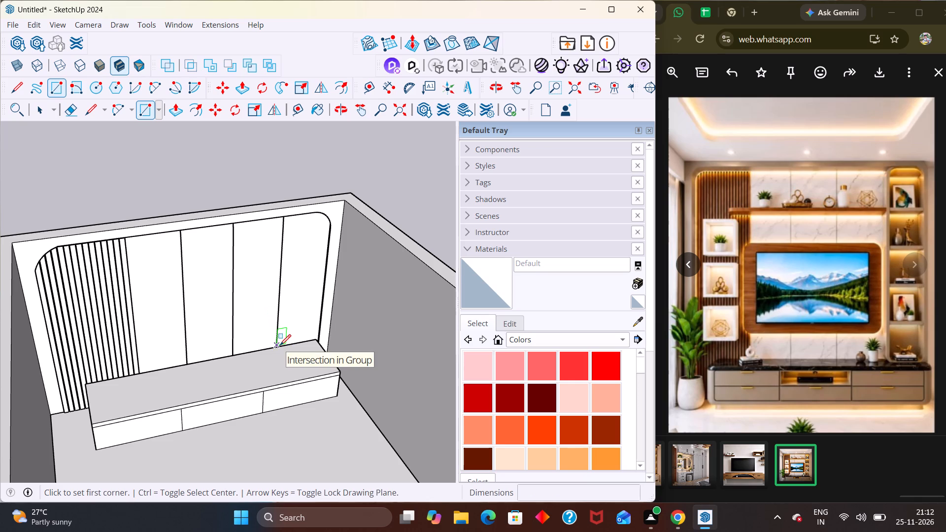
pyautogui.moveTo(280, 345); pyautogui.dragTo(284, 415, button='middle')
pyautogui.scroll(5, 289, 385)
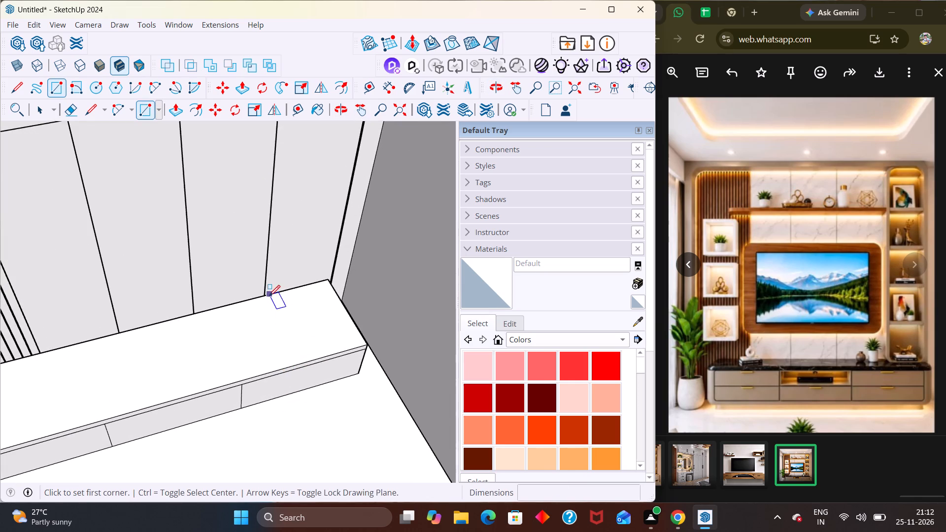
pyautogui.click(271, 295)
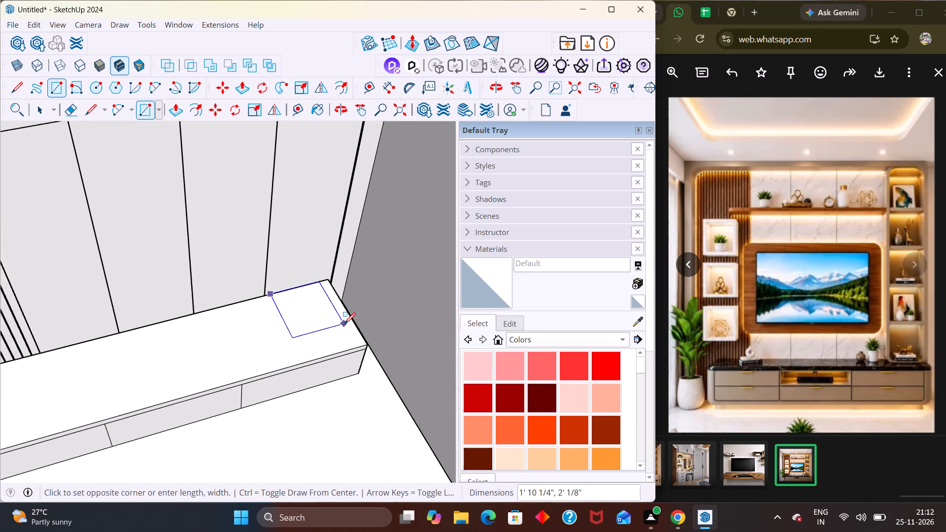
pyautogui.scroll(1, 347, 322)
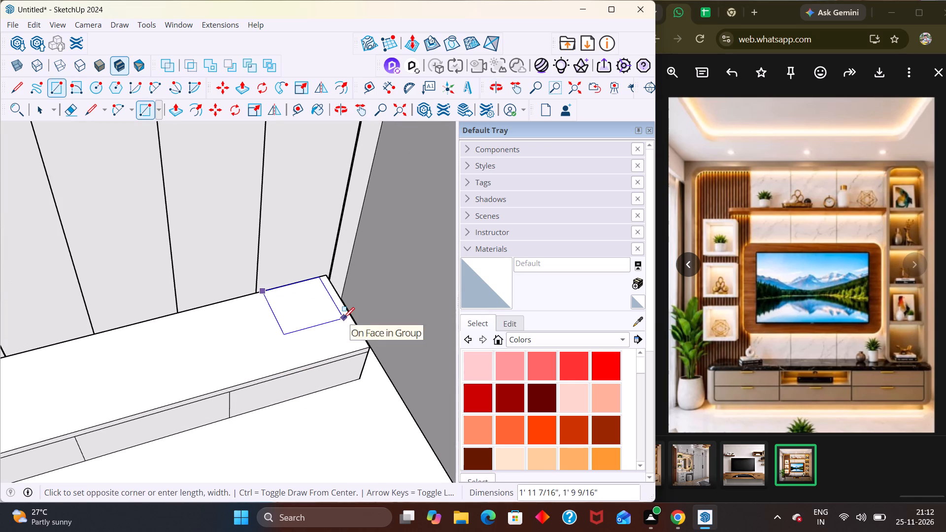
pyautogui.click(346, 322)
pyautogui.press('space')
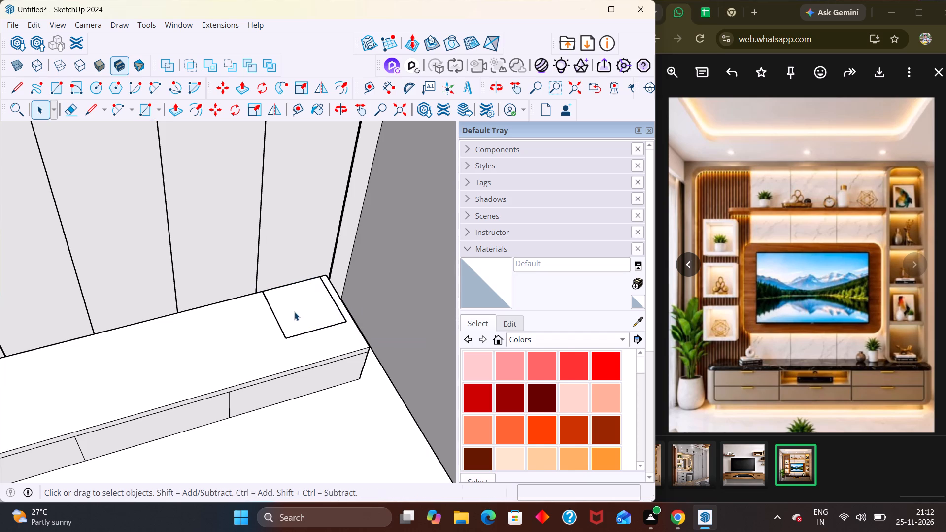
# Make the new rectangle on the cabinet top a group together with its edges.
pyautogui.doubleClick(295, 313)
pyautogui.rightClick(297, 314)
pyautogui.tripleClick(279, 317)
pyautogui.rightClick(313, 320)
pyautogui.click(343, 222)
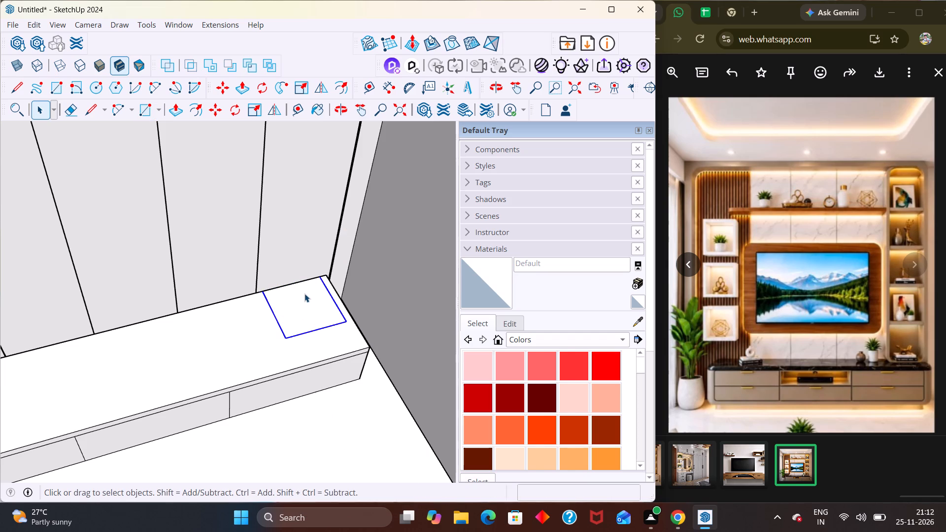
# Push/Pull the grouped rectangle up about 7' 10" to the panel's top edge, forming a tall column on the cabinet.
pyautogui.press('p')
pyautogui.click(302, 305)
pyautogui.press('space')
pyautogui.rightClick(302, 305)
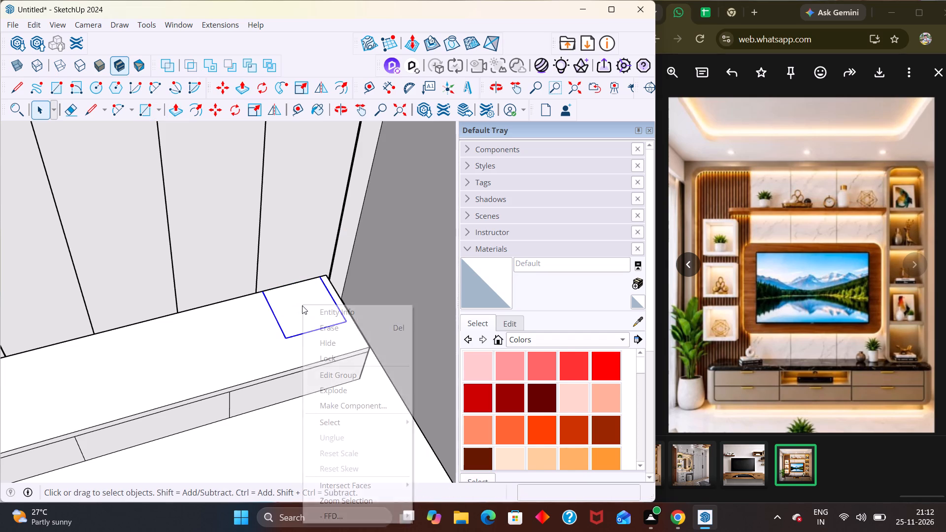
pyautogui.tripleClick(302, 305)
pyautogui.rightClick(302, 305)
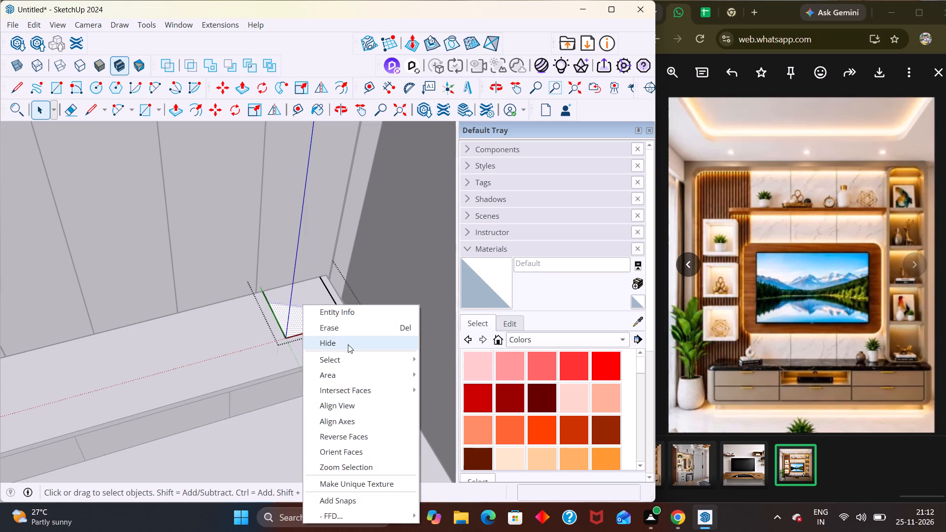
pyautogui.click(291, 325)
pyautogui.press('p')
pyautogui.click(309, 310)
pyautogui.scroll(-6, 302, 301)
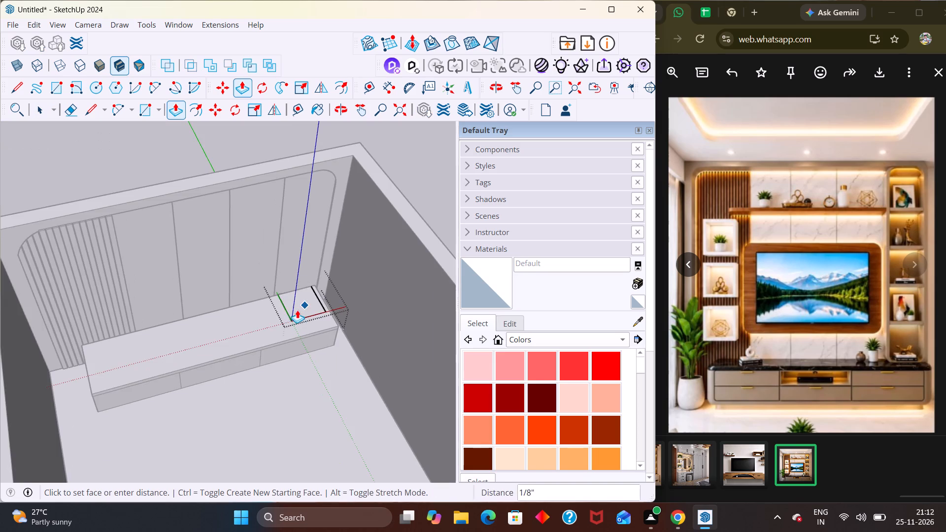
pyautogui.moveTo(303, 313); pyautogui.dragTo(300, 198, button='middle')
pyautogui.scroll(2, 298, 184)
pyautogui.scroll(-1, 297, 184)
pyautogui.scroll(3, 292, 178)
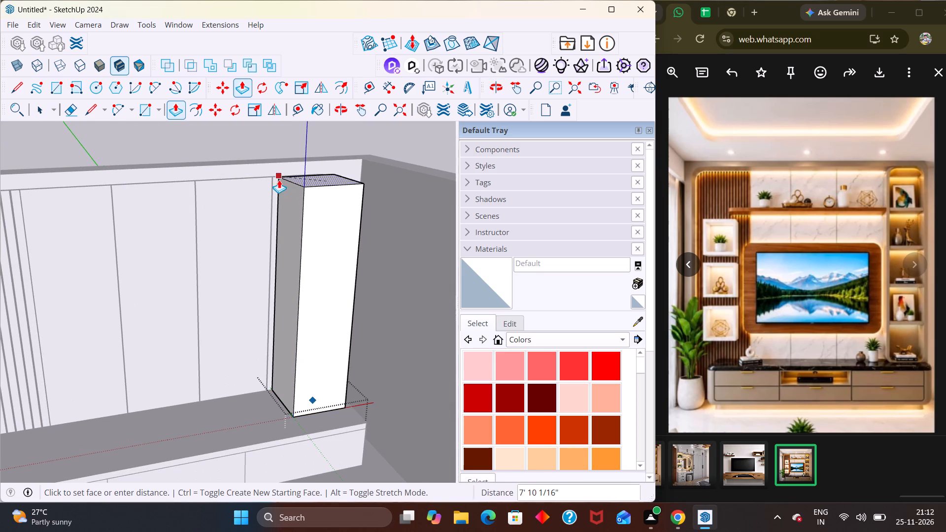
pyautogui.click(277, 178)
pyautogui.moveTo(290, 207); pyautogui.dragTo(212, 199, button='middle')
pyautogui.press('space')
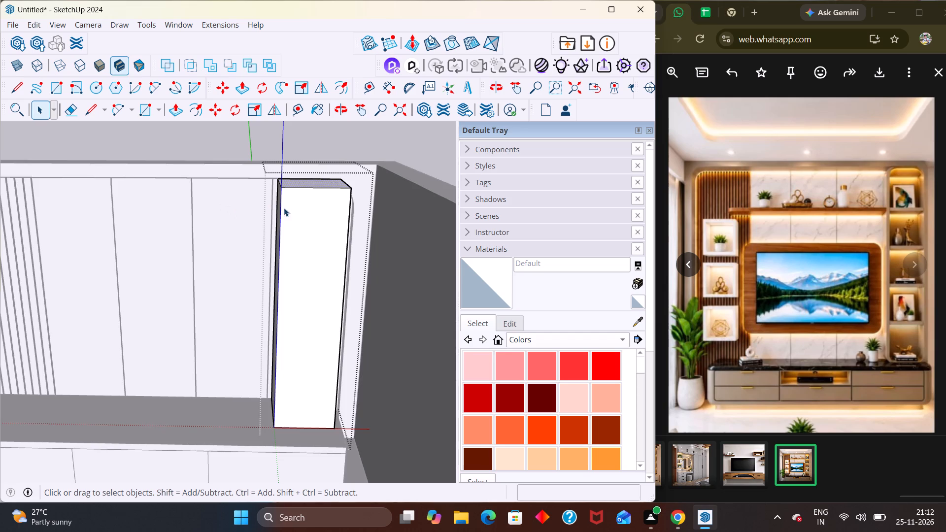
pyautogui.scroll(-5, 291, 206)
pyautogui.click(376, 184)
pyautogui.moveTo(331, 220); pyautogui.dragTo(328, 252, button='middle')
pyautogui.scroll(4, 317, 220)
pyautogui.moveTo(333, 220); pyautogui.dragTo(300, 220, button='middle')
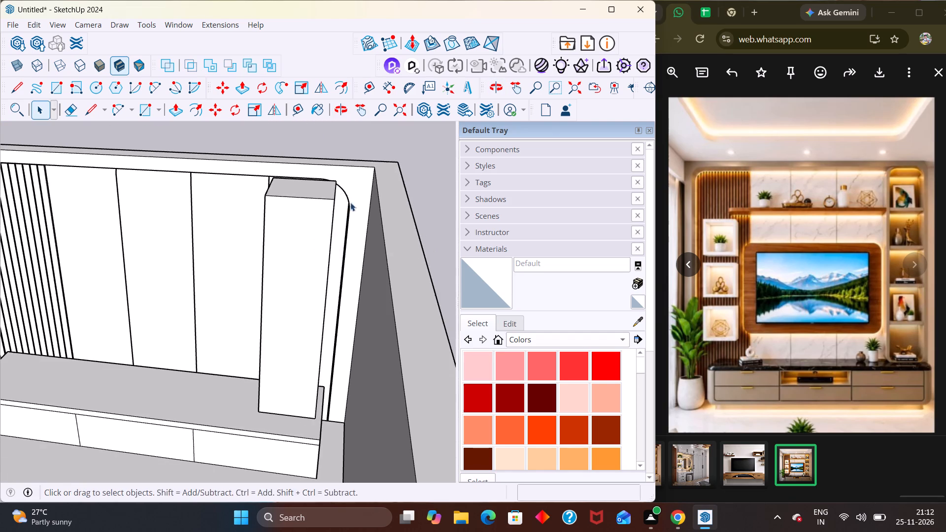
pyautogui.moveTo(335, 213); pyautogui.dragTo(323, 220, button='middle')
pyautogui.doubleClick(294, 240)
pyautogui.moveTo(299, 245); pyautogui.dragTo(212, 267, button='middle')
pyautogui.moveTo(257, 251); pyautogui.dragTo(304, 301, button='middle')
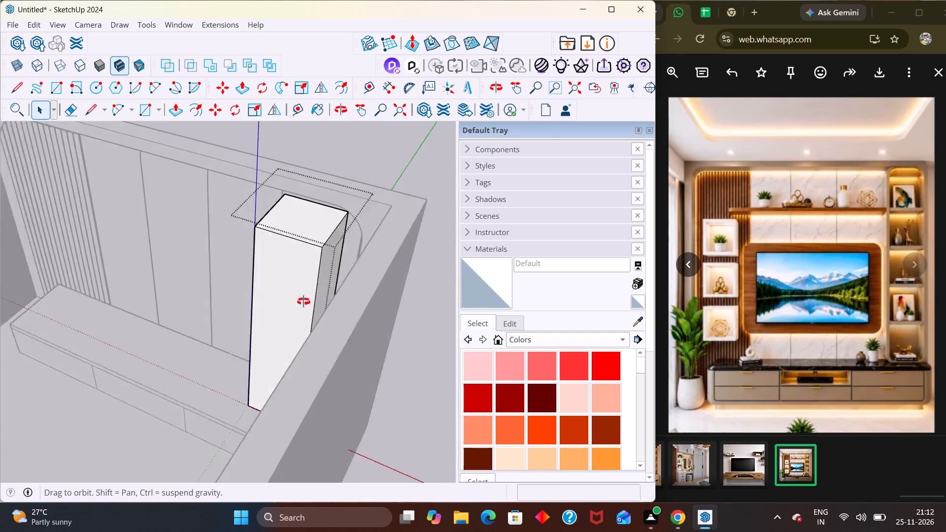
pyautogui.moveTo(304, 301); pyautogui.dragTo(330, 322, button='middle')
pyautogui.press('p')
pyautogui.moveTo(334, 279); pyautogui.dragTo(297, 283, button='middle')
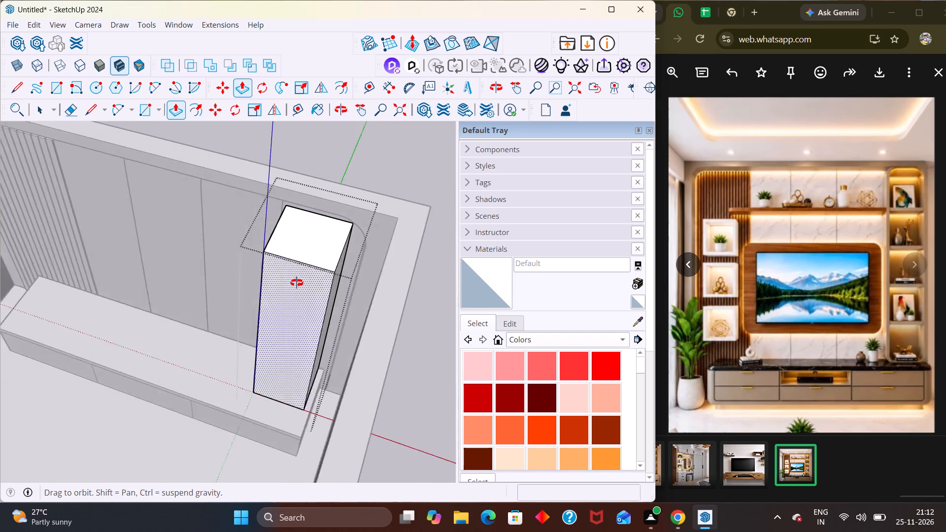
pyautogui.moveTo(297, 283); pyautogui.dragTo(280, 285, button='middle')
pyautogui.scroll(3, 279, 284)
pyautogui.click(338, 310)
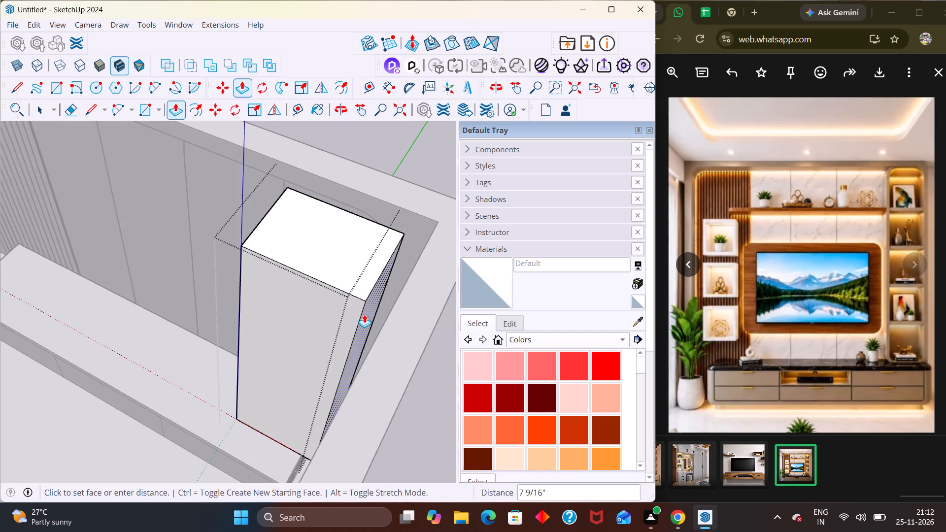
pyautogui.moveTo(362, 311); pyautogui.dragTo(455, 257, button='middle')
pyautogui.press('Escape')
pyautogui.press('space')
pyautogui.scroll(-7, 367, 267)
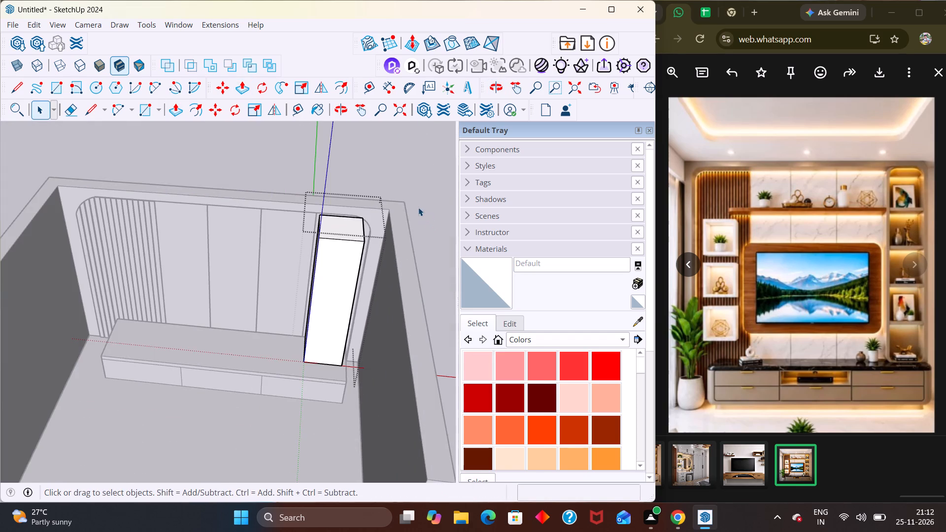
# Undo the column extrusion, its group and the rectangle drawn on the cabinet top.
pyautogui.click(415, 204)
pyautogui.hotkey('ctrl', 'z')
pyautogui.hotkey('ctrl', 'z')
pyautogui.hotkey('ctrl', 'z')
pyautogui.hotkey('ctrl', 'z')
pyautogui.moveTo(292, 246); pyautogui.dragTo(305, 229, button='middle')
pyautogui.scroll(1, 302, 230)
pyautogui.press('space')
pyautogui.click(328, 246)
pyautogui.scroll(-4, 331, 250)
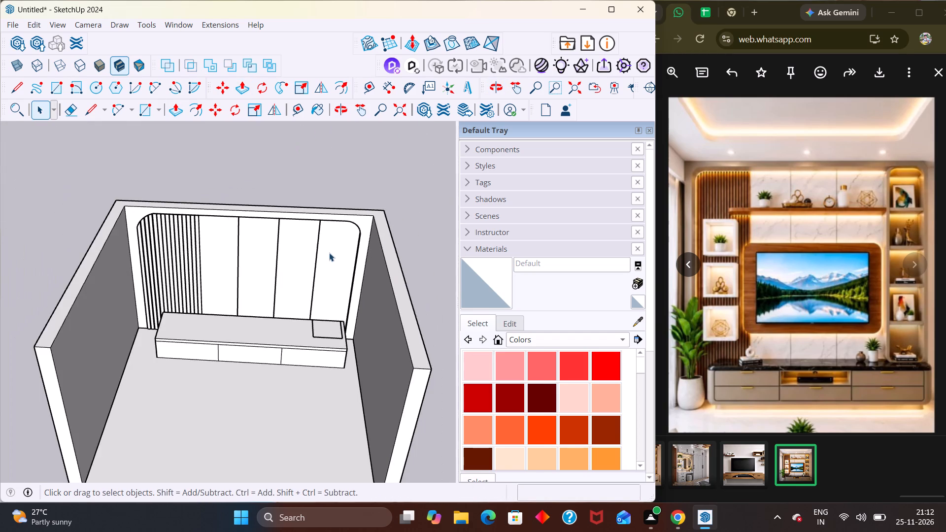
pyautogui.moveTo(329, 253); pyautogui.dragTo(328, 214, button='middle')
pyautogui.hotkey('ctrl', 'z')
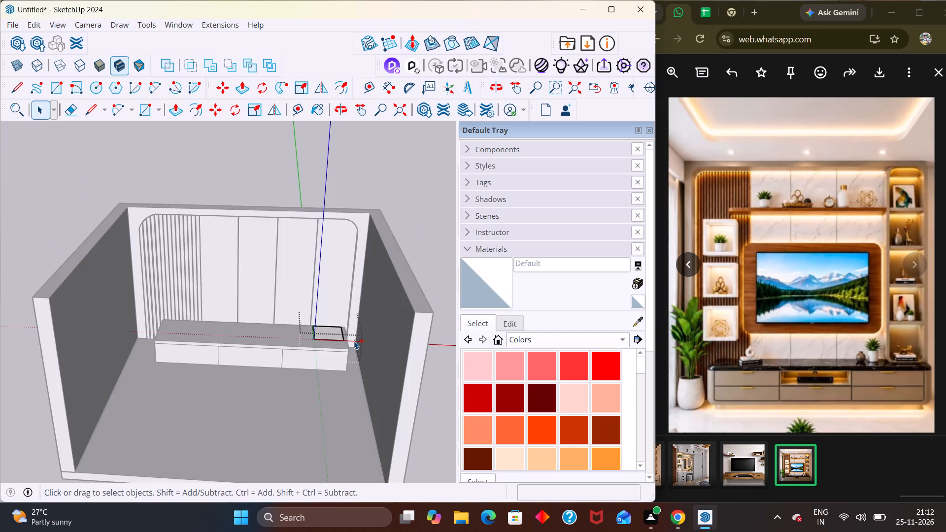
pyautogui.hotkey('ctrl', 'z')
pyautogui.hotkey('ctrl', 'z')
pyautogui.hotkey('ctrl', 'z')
# Draw a rectangle about 2' 7" by 7' 10" over the last plain strip, from its top dividing-line corner down to the cabinet top.
pyautogui.scroll(5, 326, 248)
pyautogui.moveTo(338, 257); pyautogui.dragTo(343, 277, button='middle')
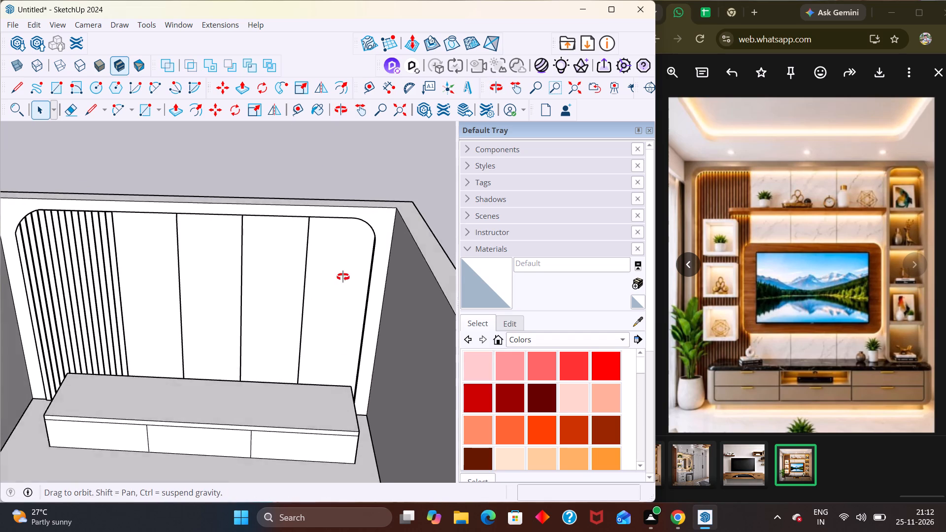
pyautogui.moveTo(343, 277); pyautogui.dragTo(345, 283, button='middle')
pyautogui.press('r')
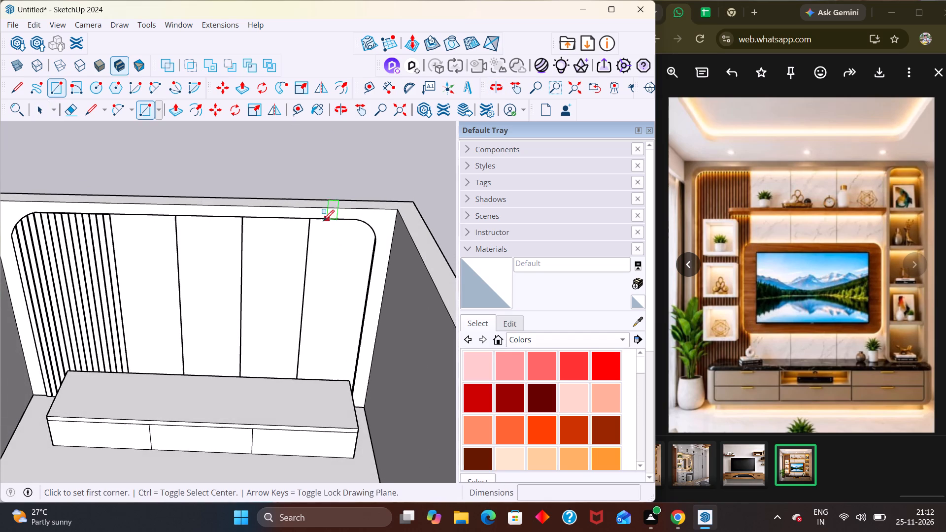
pyautogui.click(309, 223)
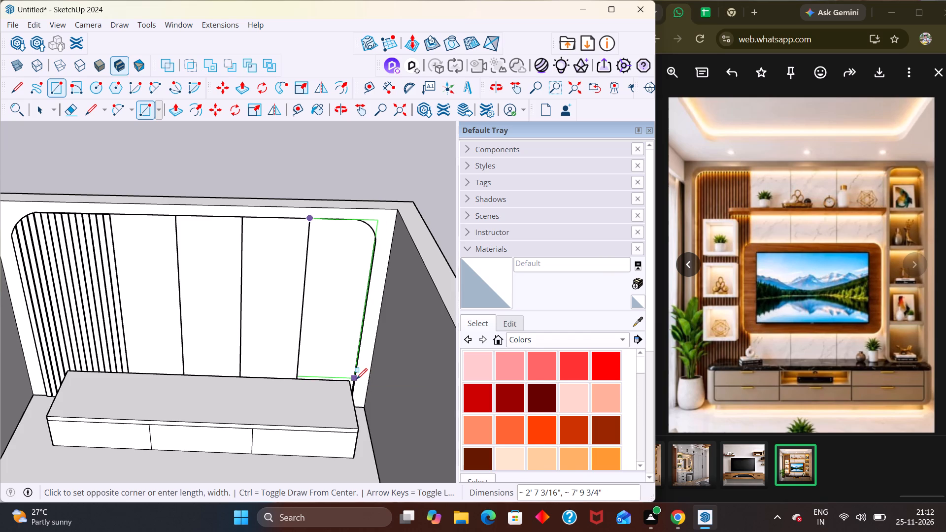
pyautogui.click(356, 379)
pyautogui.press('space')
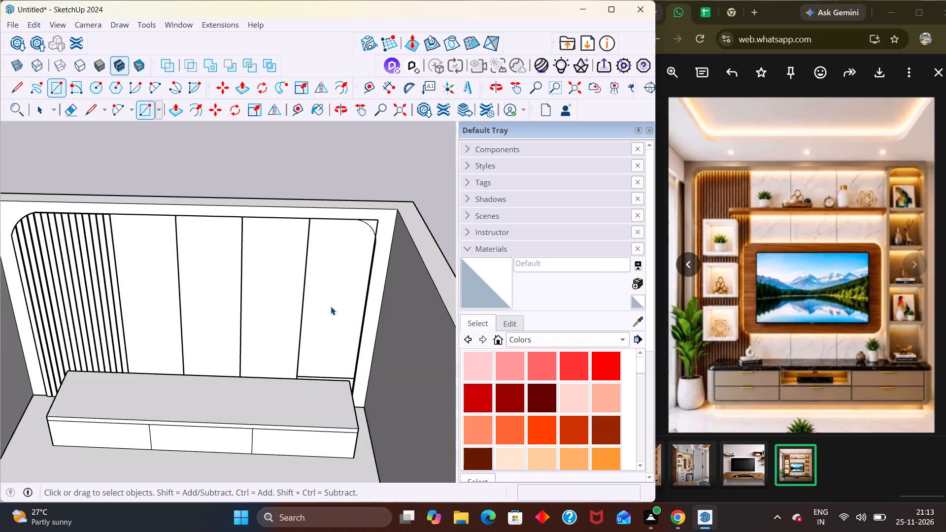
# Make the last plain strip's face with the rounded upper corner a group together with its bounding edges.
pyautogui.doubleClick(331, 306)
pyautogui.scroll(1, 397, 193)
pyautogui.scroll(-1, 397, 192)
pyautogui.scroll(7, 397, 192)
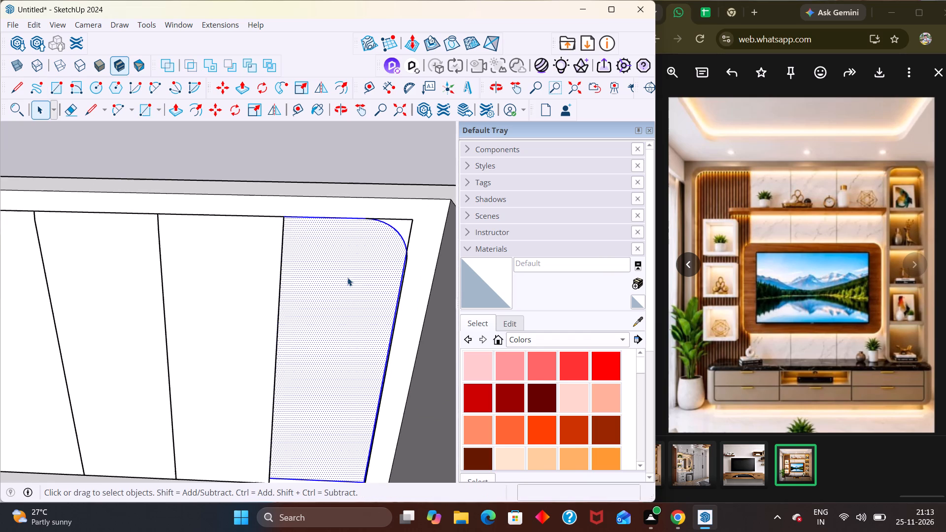
pyautogui.doubleClick(347, 277)
pyautogui.rightClick(347, 277)
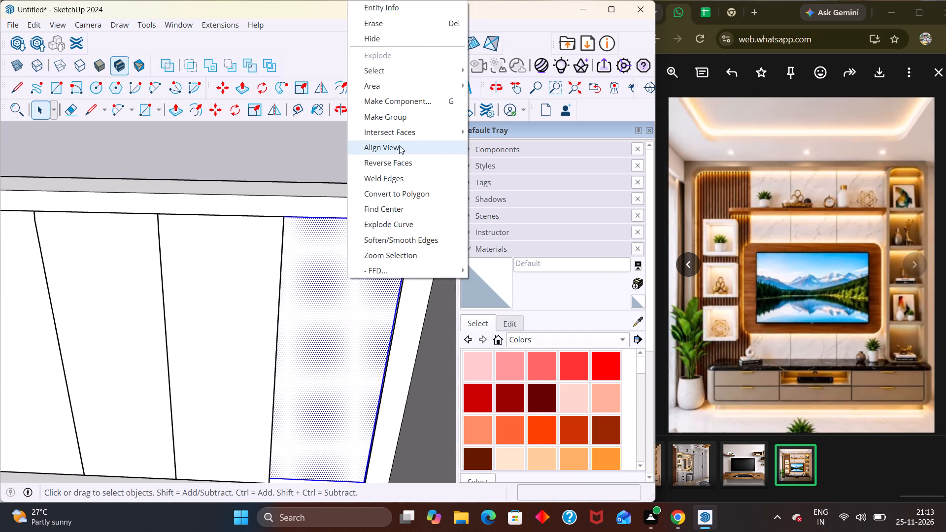
pyautogui.click(394, 118)
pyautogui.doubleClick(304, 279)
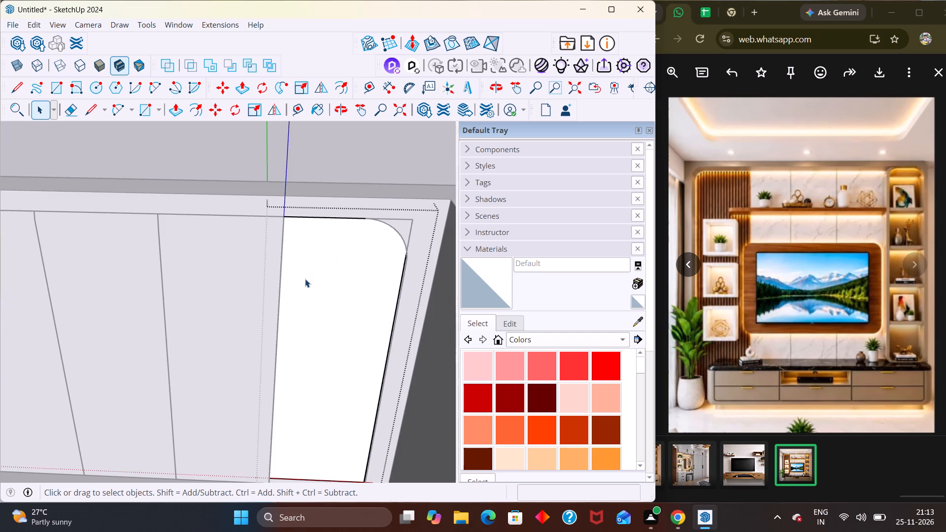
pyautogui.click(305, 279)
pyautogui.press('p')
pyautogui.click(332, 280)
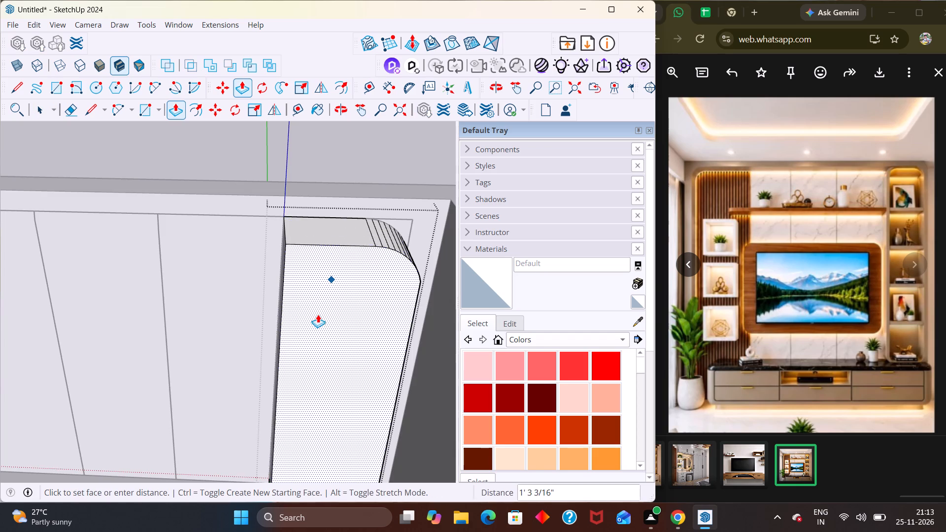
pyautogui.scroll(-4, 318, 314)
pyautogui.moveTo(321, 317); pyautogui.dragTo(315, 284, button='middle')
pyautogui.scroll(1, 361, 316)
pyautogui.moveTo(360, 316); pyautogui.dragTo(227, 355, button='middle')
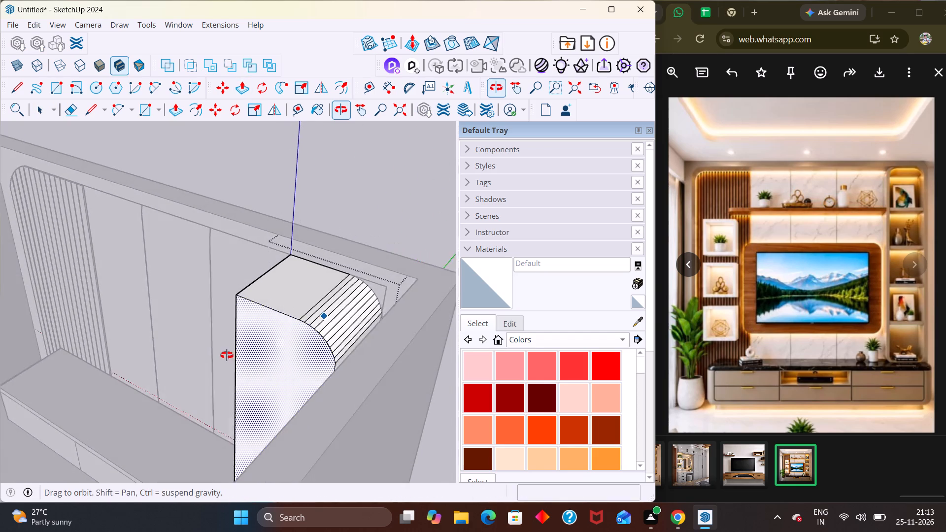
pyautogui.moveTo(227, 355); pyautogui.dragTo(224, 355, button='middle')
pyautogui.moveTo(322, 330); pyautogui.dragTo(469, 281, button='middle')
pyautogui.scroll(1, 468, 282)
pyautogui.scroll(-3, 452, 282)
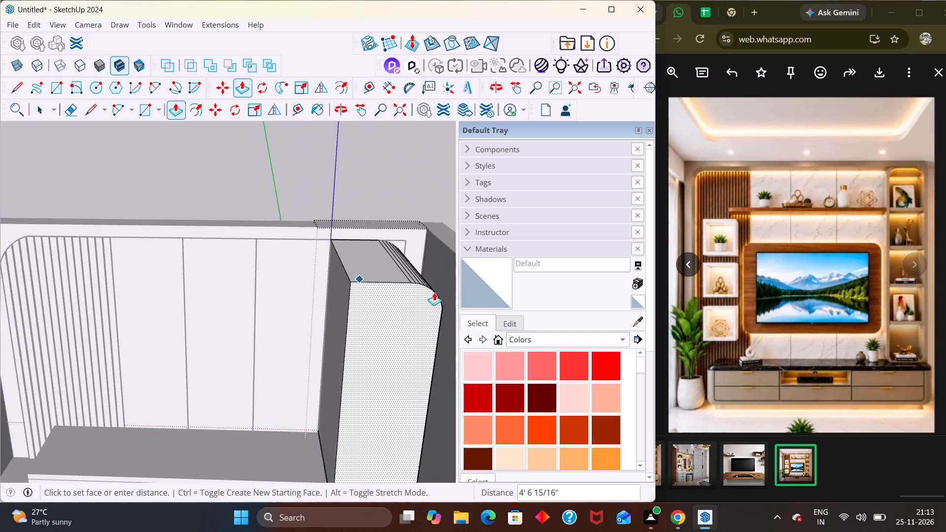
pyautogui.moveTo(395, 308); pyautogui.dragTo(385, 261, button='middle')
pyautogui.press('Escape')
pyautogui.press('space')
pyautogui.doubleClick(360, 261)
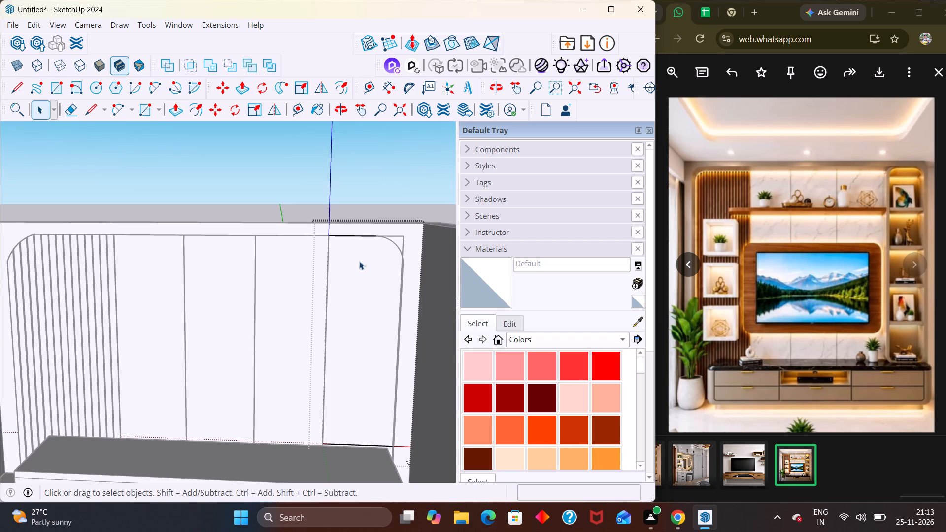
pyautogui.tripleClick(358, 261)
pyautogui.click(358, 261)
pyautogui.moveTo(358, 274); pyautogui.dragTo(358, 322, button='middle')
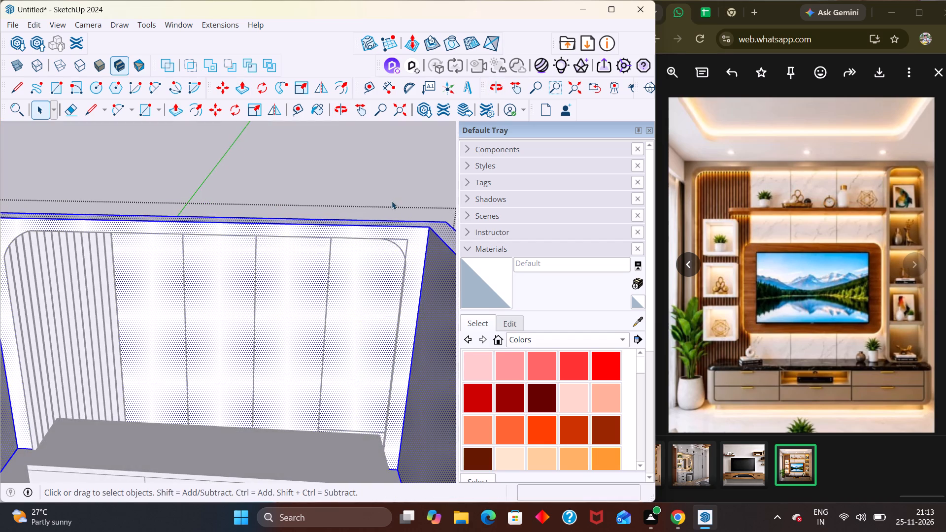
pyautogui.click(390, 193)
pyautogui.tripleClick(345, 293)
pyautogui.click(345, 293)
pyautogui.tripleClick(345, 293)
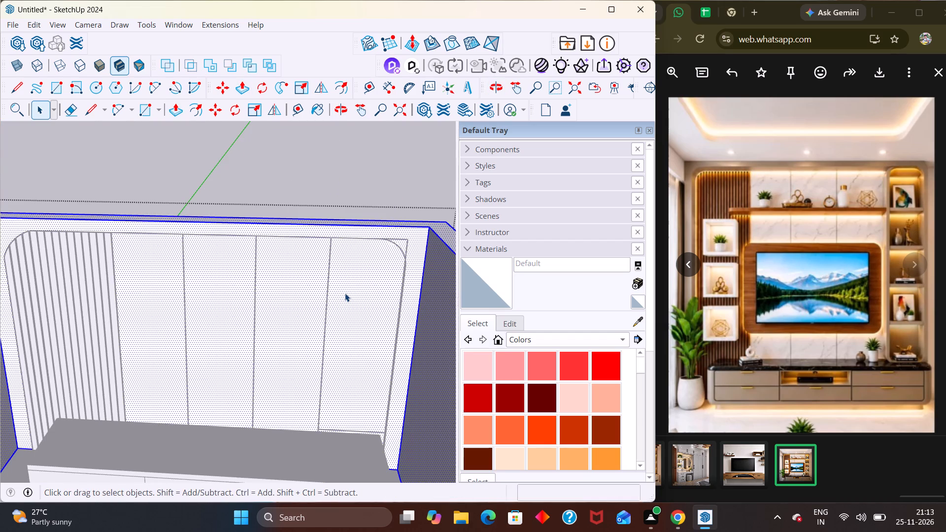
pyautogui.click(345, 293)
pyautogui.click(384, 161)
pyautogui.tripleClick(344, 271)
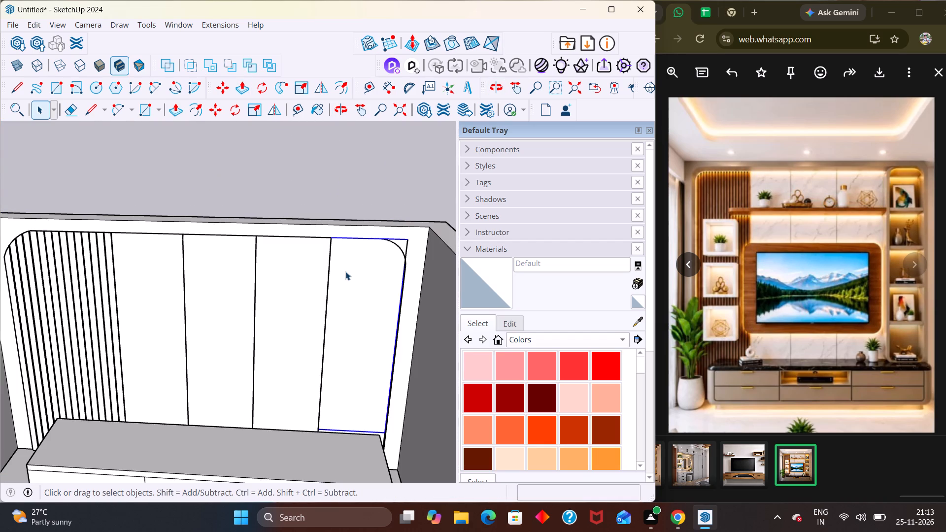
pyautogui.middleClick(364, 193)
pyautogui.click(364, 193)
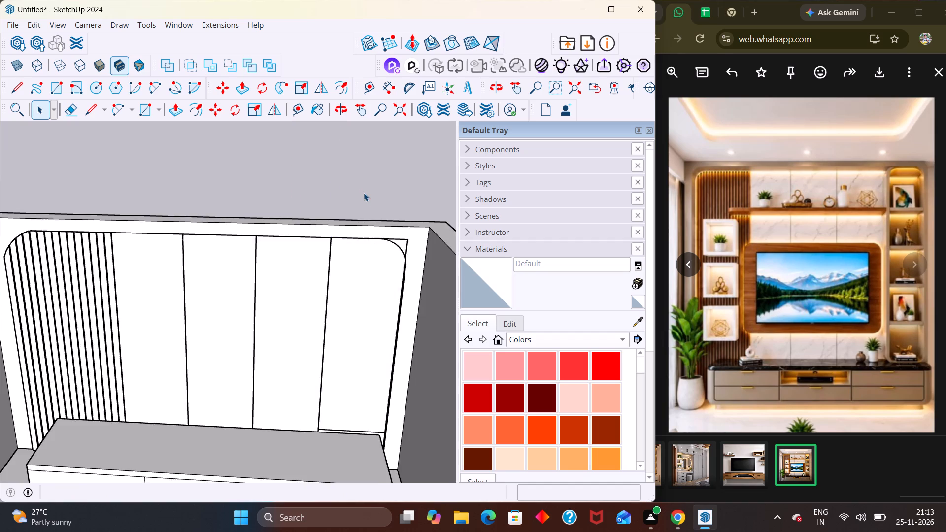
# Undo the last plain strip's grouping and the rectangle drawn over it, back to the rounded panel with only its dividing lines.
pyautogui.scroll(-2, 367, 201)
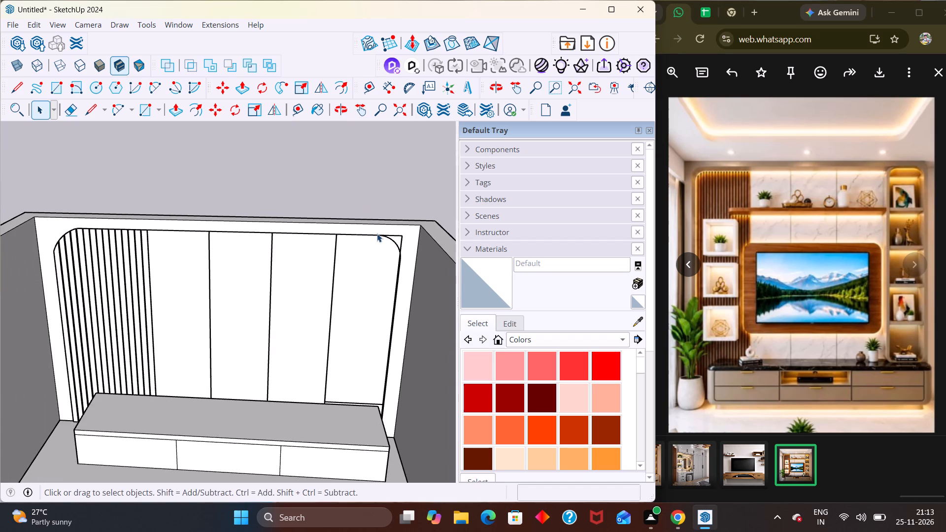
pyautogui.hotkey('ctrl', 'z')
pyautogui.hotkey('ctrl', 'z')
pyautogui.hotkey('ctrl', 'z')
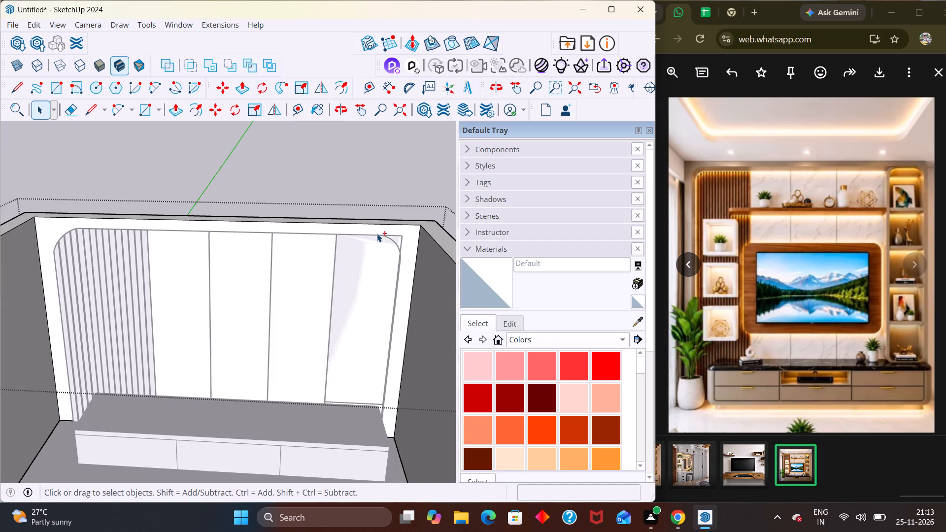
pyautogui.hotkey('ctrl', 'z')
pyautogui.hotkey('ctrl', 'z')
pyautogui.hotkey('ctrl', 'z')
pyautogui.hotkey('ctrl', 'z')
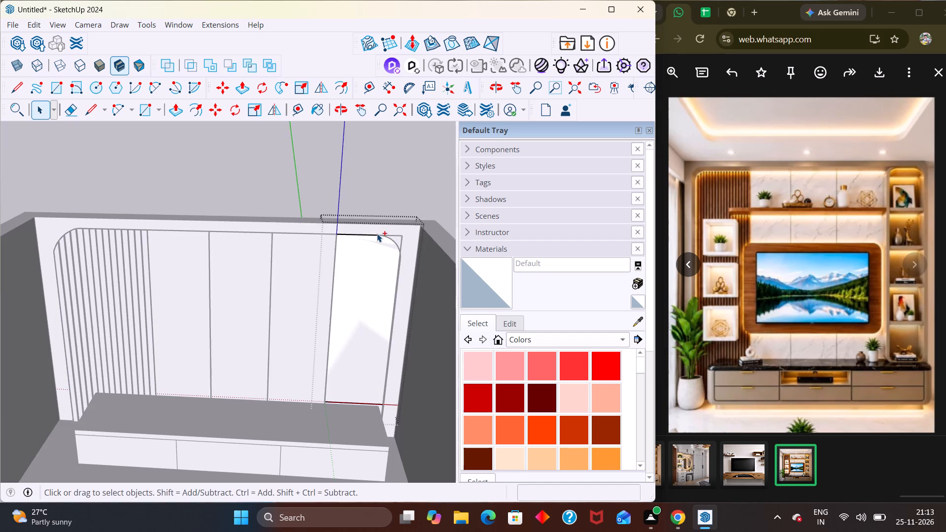
pyautogui.hotkey('ctrl', 'z')
pyautogui.hotkey('ctrl', 'z')
pyautogui.hotkey('ctrl', 'z')
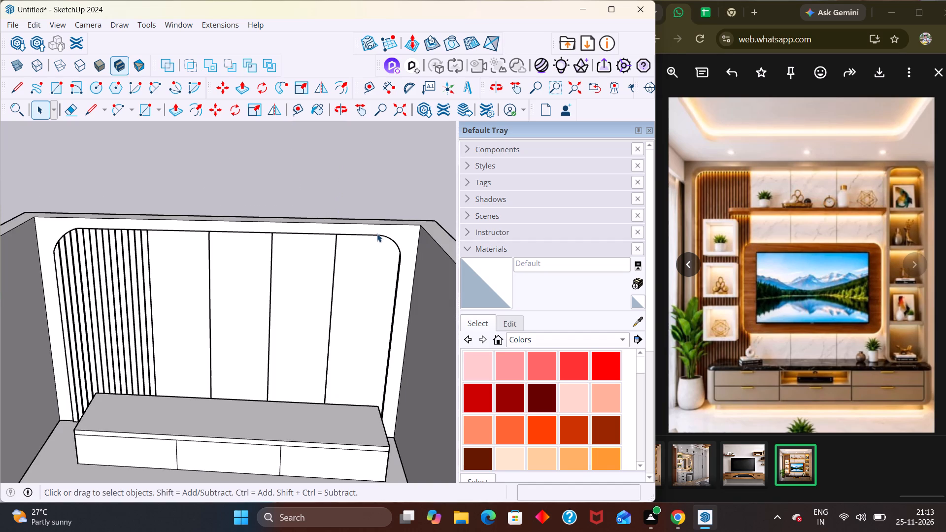
pyautogui.press('Escape')
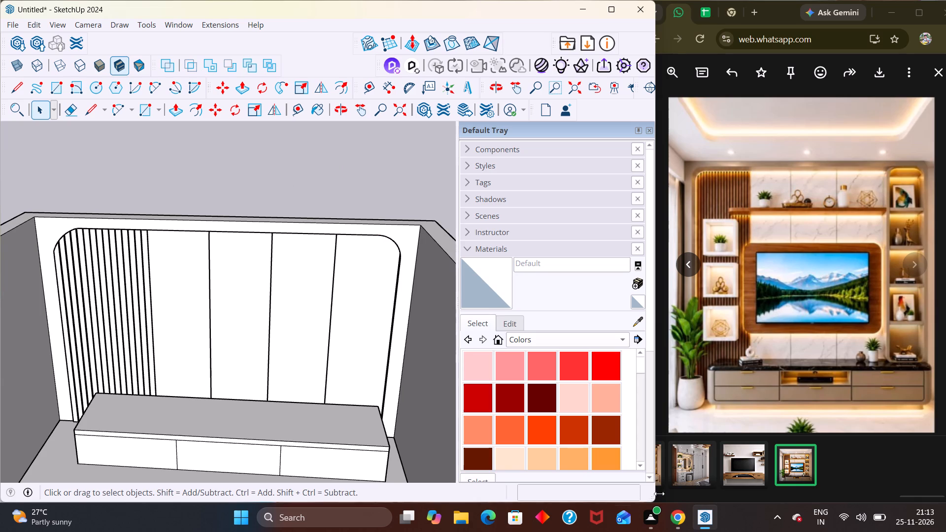
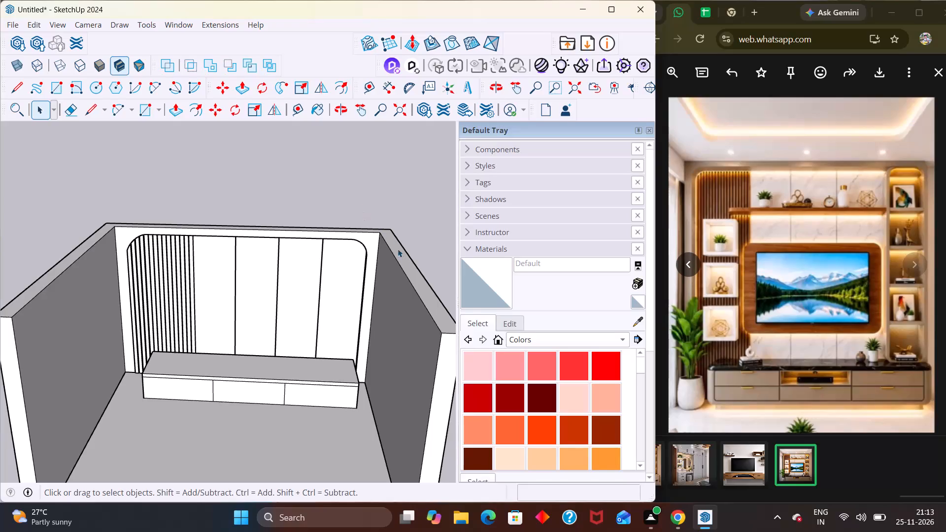
# Open the room's wall group, which holds the rounded slatted panel, for editing.
pyautogui.moveTo(392, 269); pyautogui.dragTo(334, 258, button='middle')
pyautogui.moveTo(337, 257); pyautogui.dragTo(378, 270, button='middle')
pyautogui.scroll(-1, 337, 257)
pyautogui.moveTo(326, 274); pyautogui.dragTo(339, 245, button='middle')
pyautogui.moveTo(336, 273); pyautogui.dragTo(337, 241, button='middle')
pyautogui.scroll(4, 341, 240)
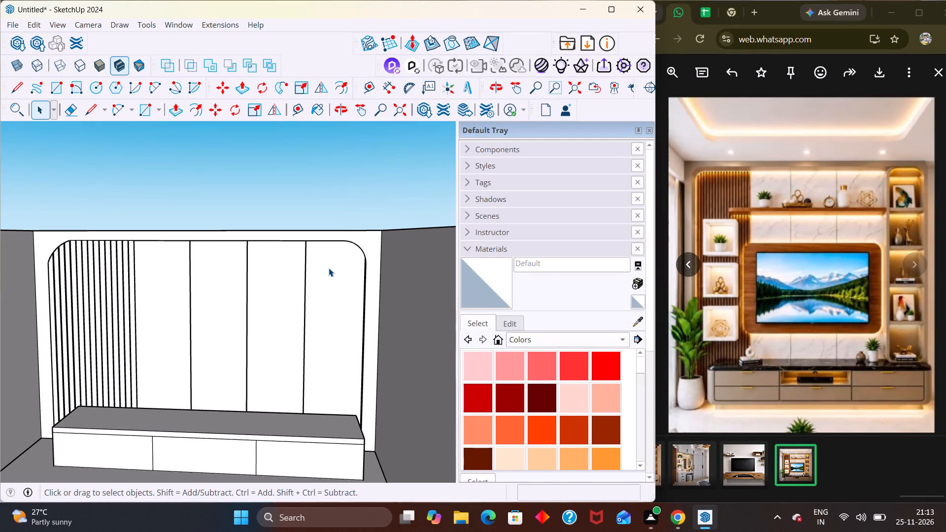
pyautogui.scroll(4, 324, 259)
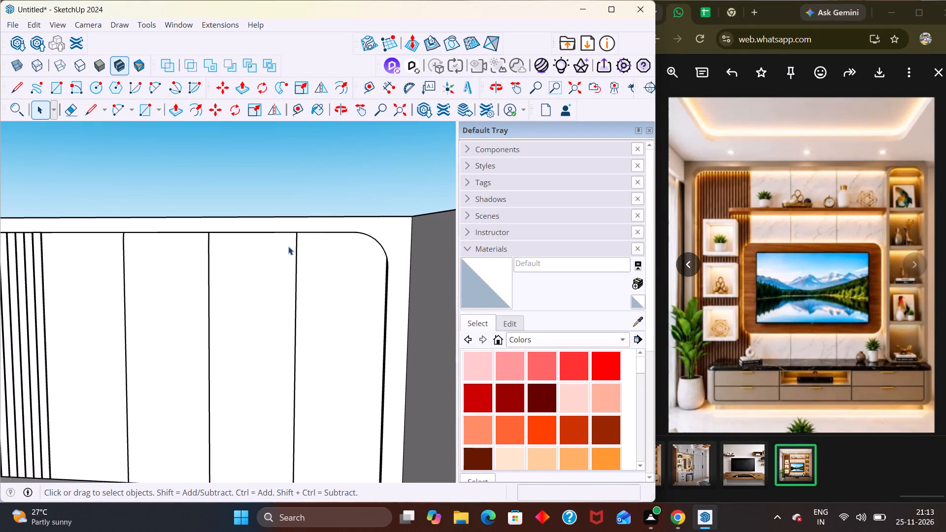
pyautogui.click(315, 278)
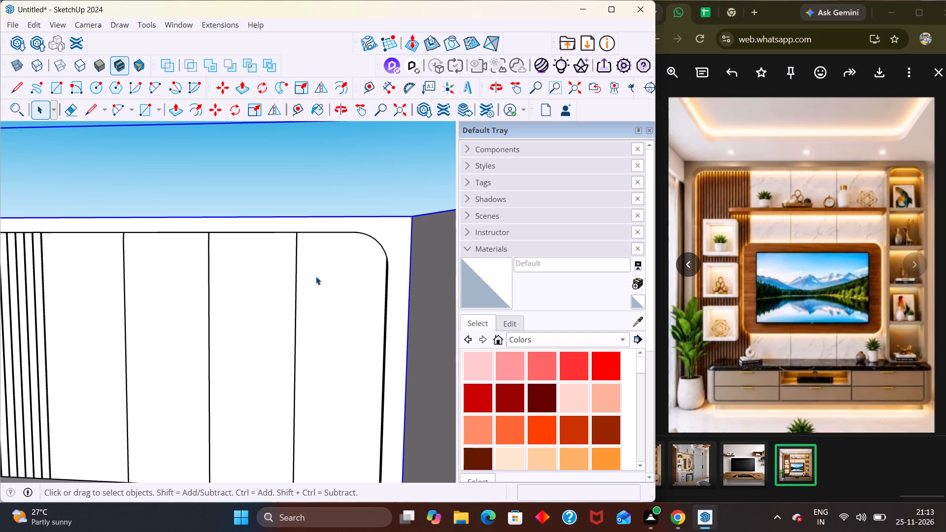
pyautogui.scroll(-1, 316, 276)
pyautogui.scroll(2, 316, 276)
pyautogui.scroll(-8, 316, 276)
pyautogui.click(323, 291)
pyautogui.click(346, 210)
pyautogui.doubleClick(323, 308)
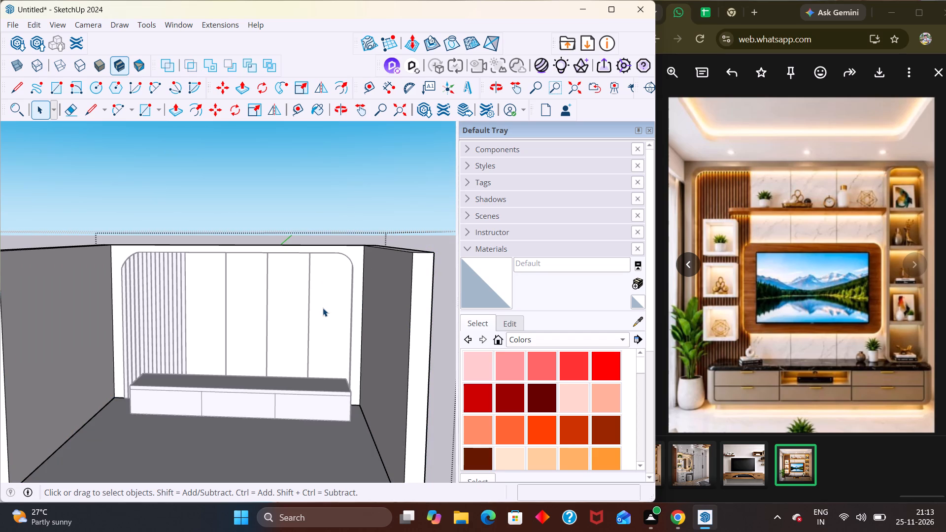
# Draw a rectangle about 2' 7" by 7' 11 1/2" over the last plain strip, from its top dividing-line corner down to the cabinet top.
pyautogui.press('r')
pyautogui.scroll(3, 307, 265)
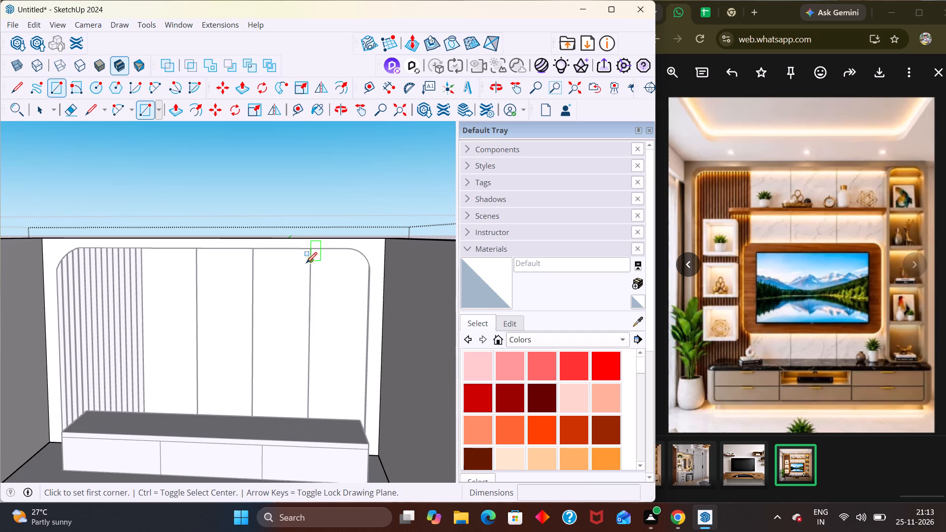
pyautogui.click(311, 250)
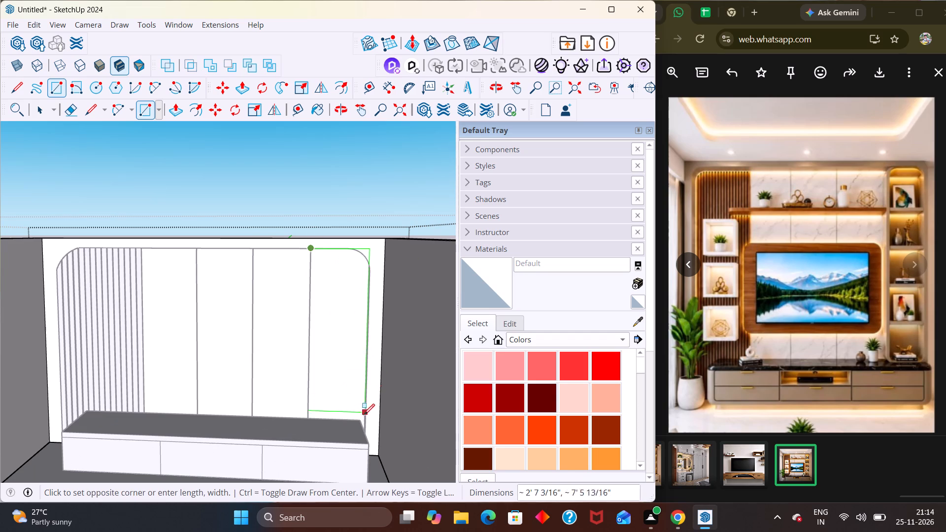
pyautogui.scroll(2, 355, 417)
pyautogui.moveTo(355, 417); pyautogui.dragTo(329, 516, button='middle')
pyautogui.scroll(1, 329, 516)
pyautogui.scroll(5, 386, 400)
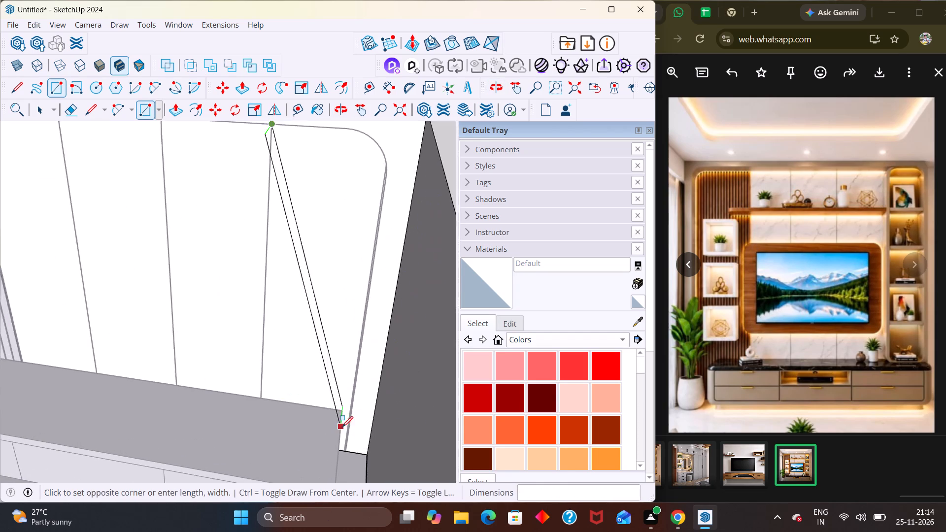
pyautogui.scroll(7, 342, 427)
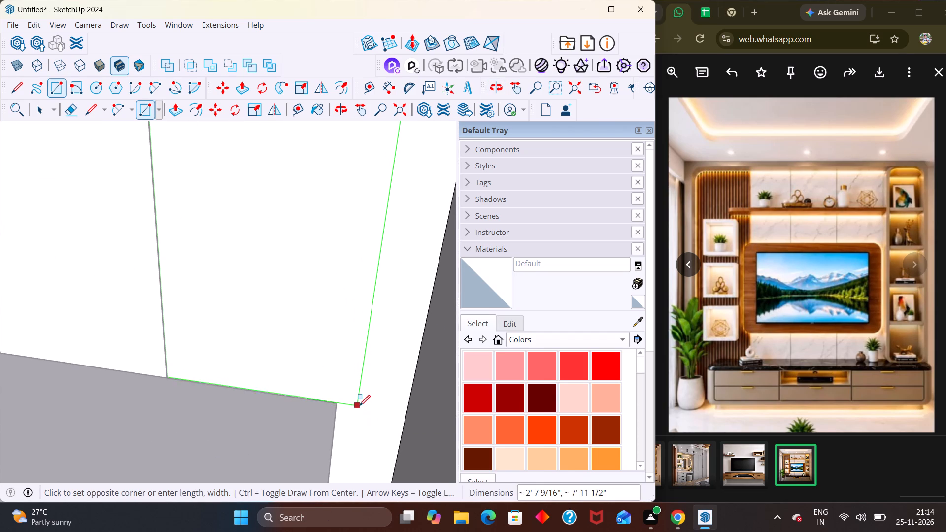
pyautogui.scroll(-3, 364, 407)
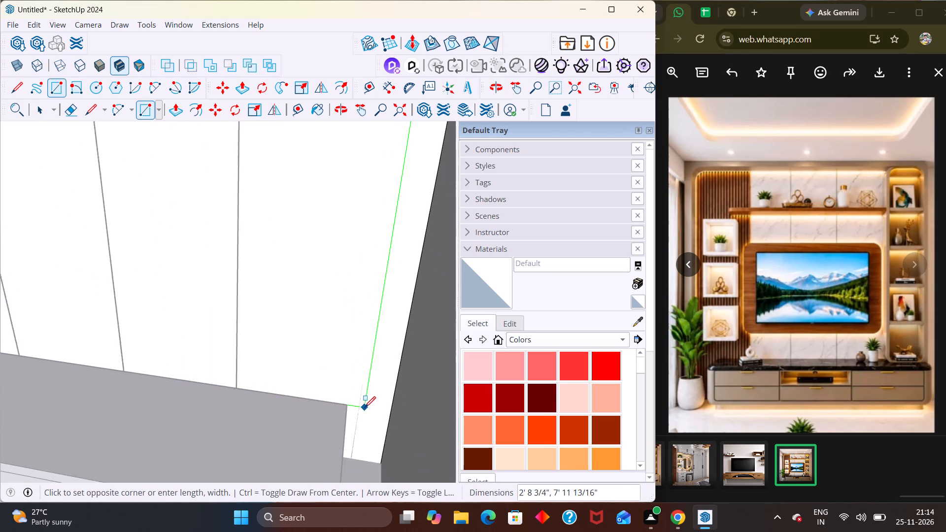
pyautogui.scroll(-5, 365, 407)
pyautogui.scroll(2, 365, 408)
pyautogui.scroll(-2, 365, 408)
pyautogui.scroll(8, 364, 407)
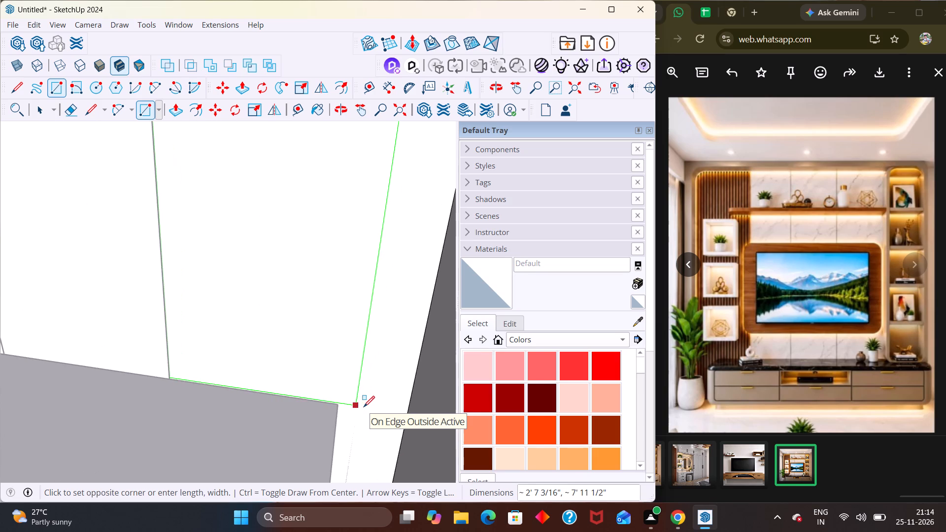
pyautogui.click(362, 408)
pyautogui.scroll(-18, 361, 375)
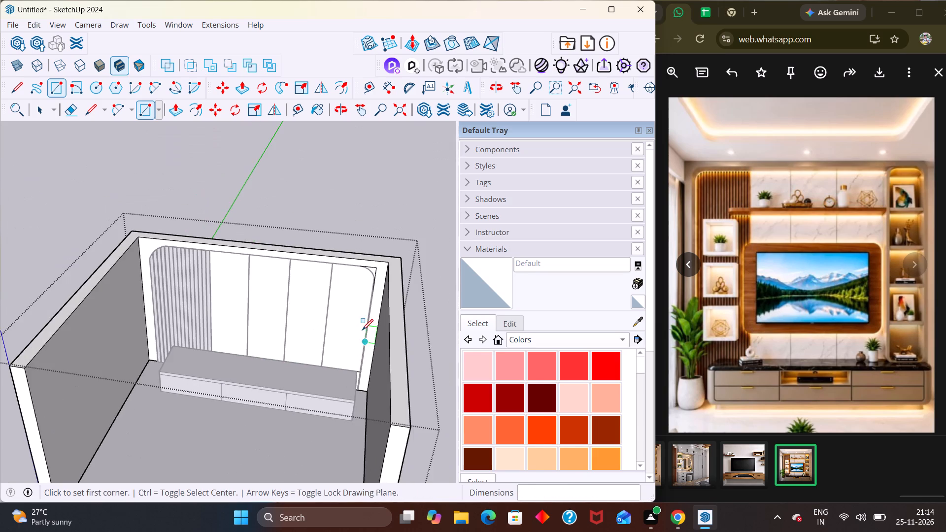
# Group the rectangle's face over the last plain strip with its bounding edges and open that group for editing.
pyautogui.scroll(2, 360, 284)
pyautogui.press('space')
pyautogui.click(344, 297)
pyautogui.click(344, 297)
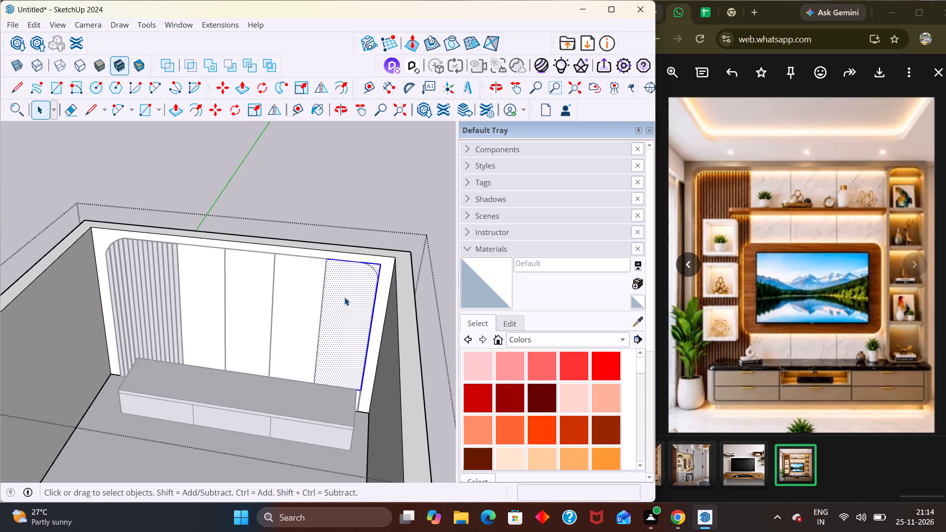
pyautogui.rightClick(344, 297)
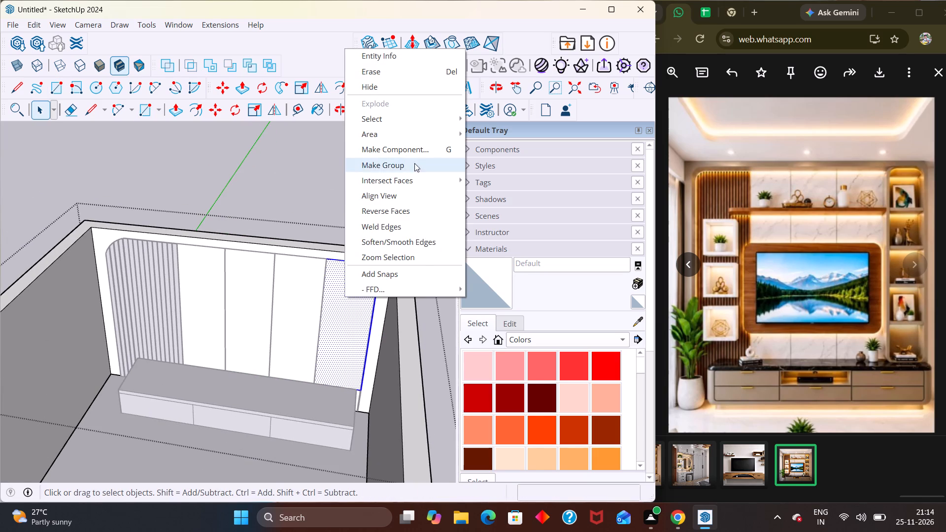
pyautogui.click(413, 166)
pyautogui.doubleClick(349, 274)
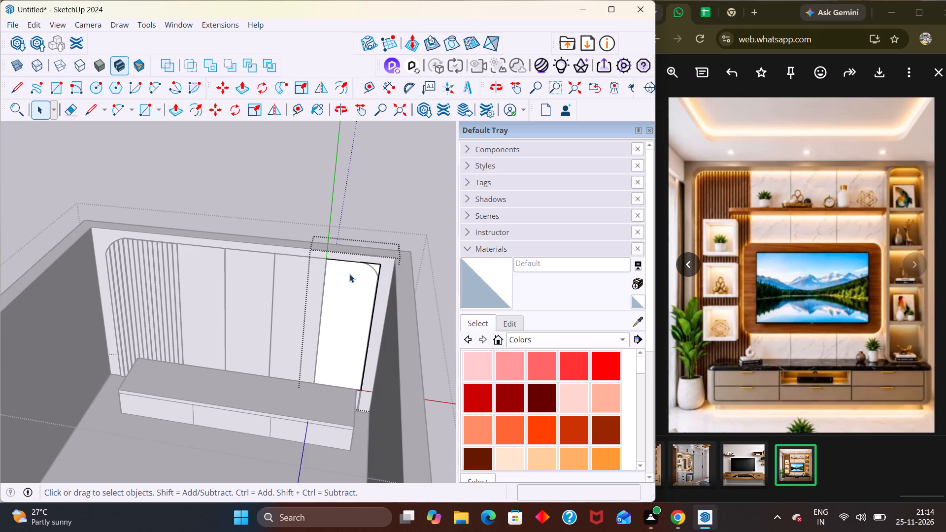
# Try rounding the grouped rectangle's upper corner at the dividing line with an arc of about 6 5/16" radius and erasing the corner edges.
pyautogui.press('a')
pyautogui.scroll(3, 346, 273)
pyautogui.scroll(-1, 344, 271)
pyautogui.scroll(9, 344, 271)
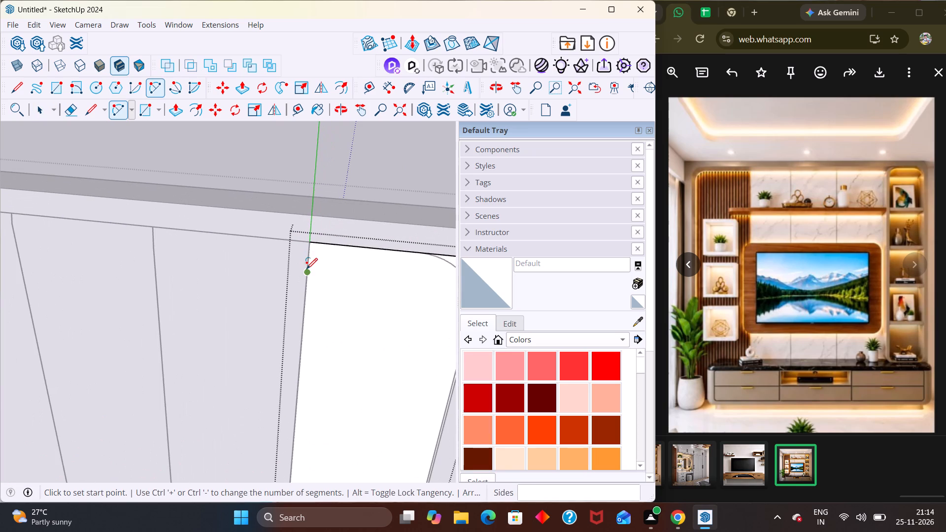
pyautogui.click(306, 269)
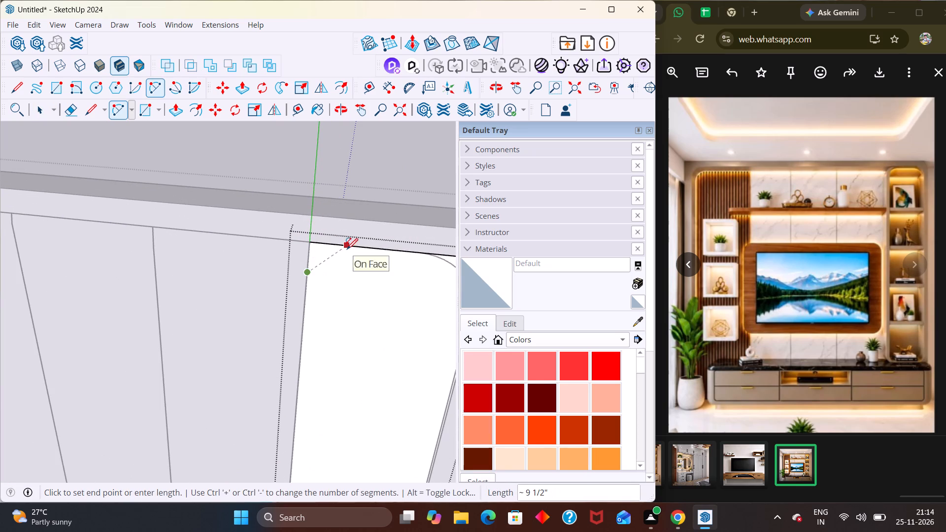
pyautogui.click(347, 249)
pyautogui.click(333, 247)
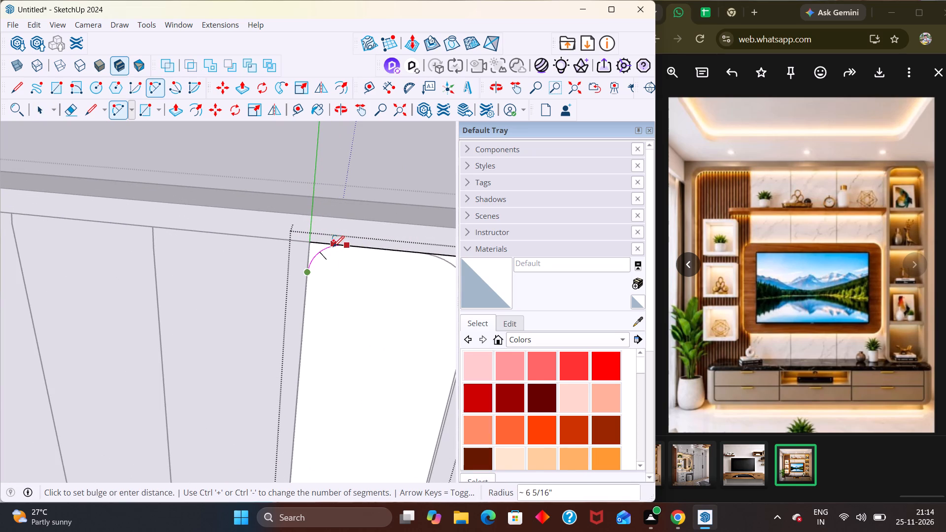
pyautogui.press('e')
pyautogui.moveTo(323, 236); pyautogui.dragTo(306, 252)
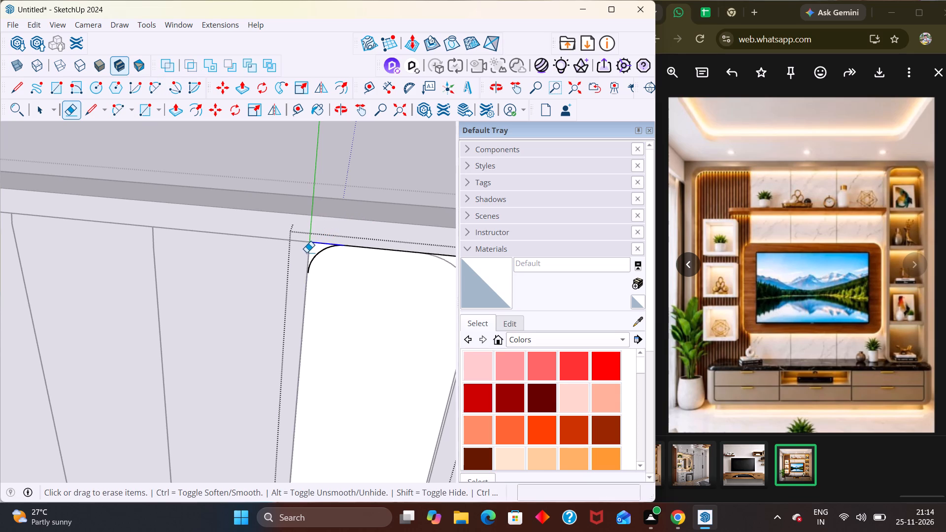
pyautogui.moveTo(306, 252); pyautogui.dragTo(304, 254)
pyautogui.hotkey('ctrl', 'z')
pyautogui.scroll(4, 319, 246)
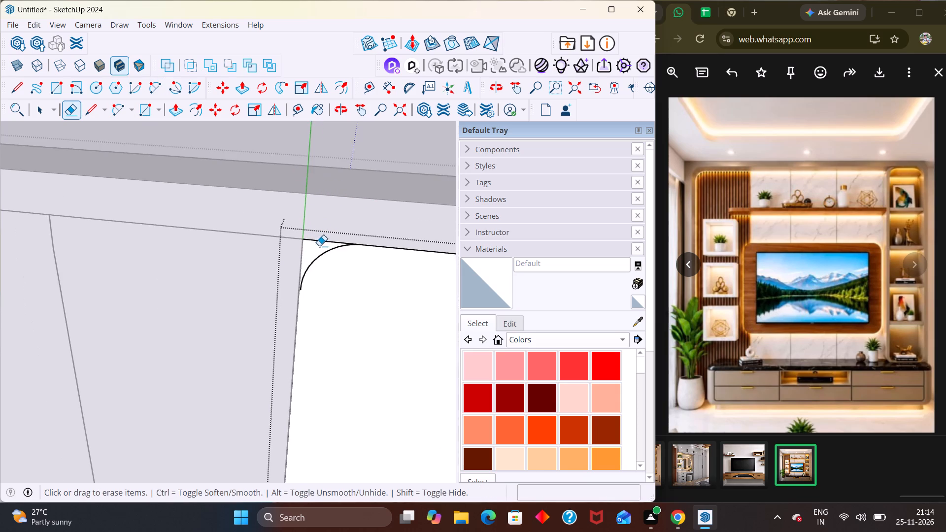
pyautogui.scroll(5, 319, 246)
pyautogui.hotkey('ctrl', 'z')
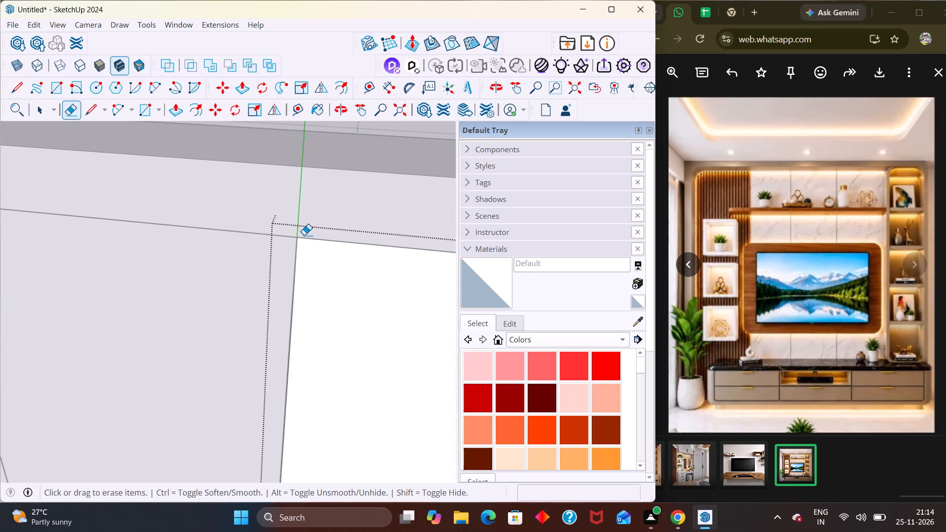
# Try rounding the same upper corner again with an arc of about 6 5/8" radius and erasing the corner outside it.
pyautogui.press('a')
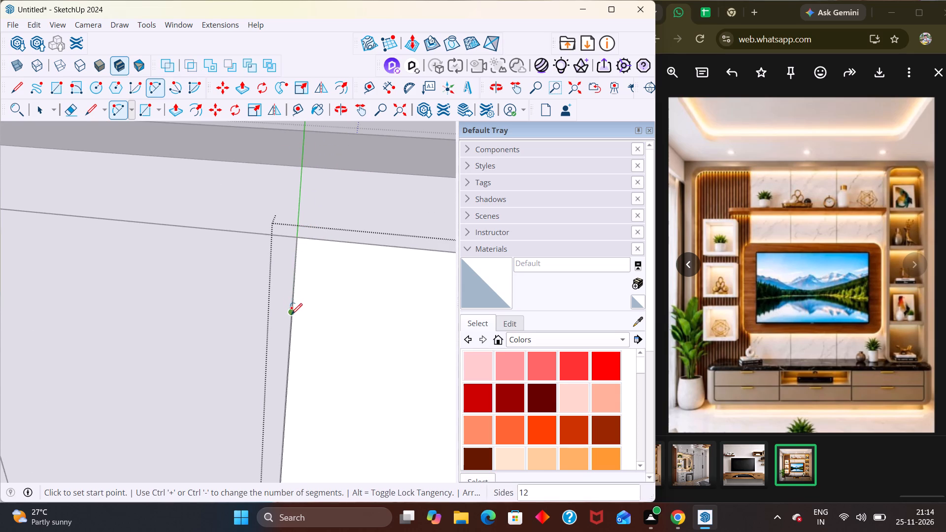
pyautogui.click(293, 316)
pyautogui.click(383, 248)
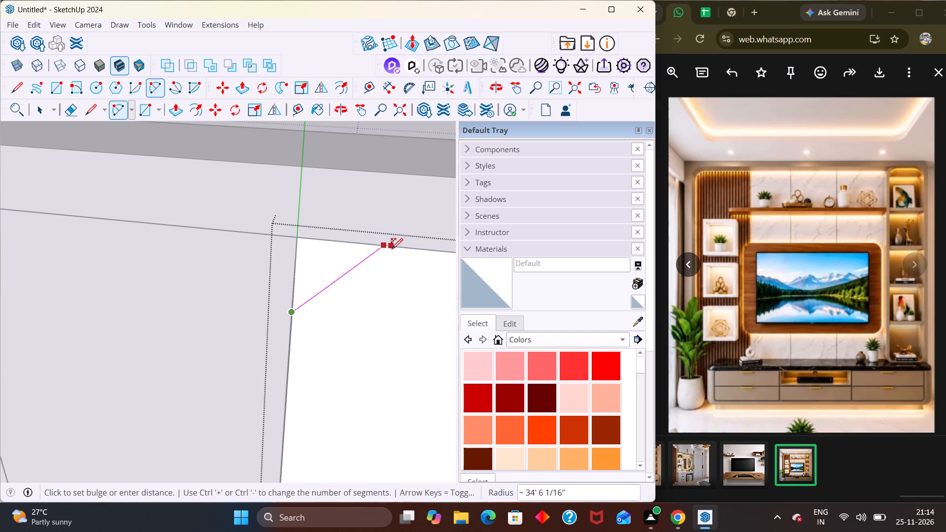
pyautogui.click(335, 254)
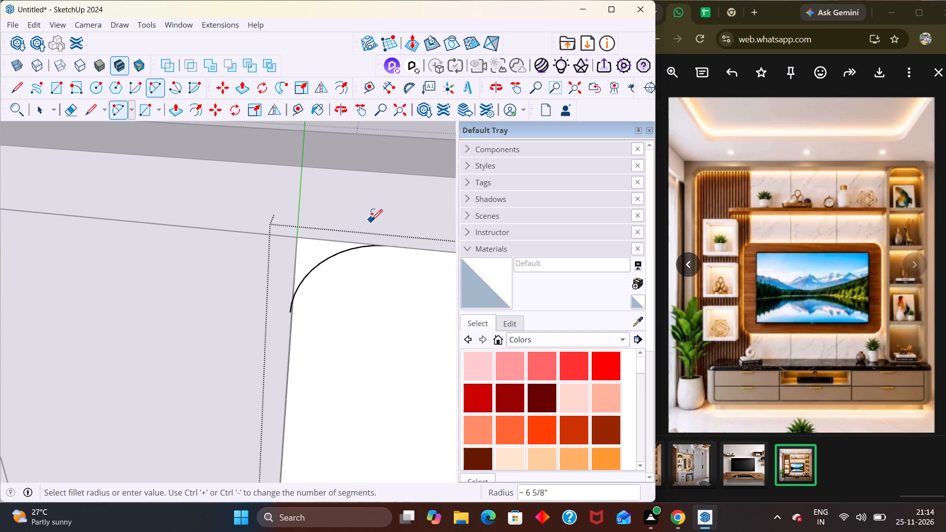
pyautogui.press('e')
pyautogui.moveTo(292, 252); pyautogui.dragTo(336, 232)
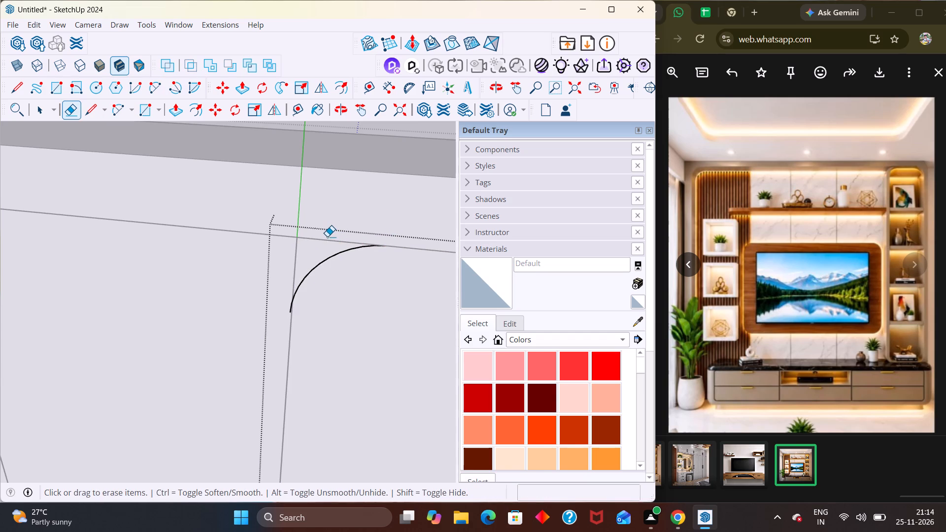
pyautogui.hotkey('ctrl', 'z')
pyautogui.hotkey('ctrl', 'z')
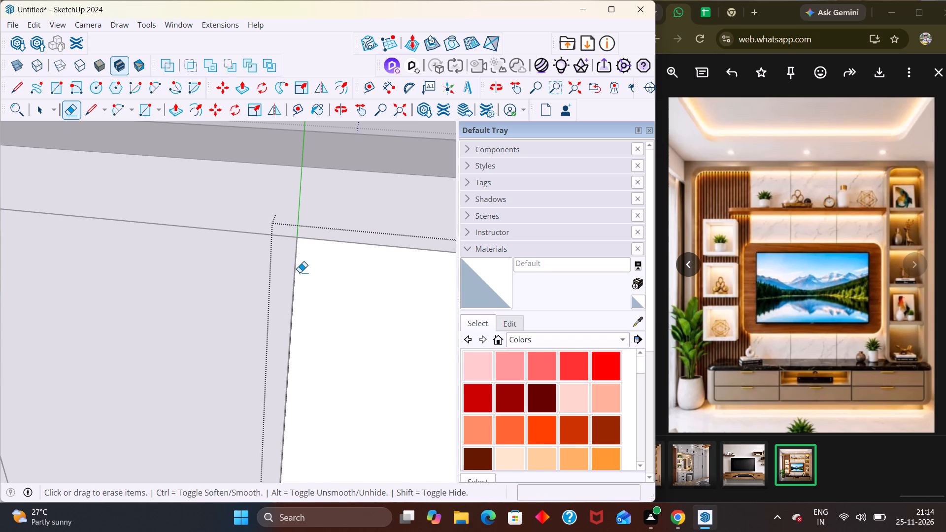
# Push/Pull the grouped strip face out about 2' 1" over the cabinet top to form the tall side unit, and leave its group.
pyautogui.press('space')
pyautogui.scroll(-18, 300, 272)
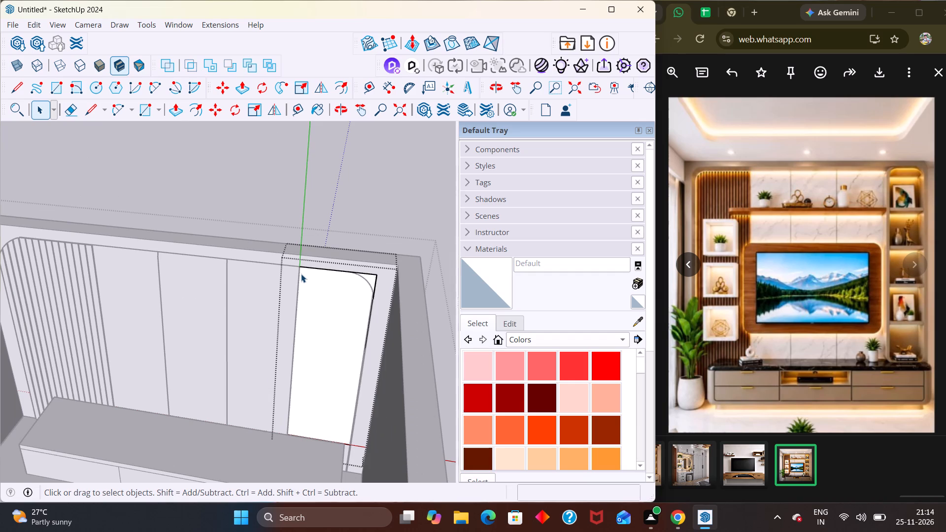
pyautogui.press('p')
pyautogui.click(321, 302)
pyautogui.scroll(-4, 320, 321)
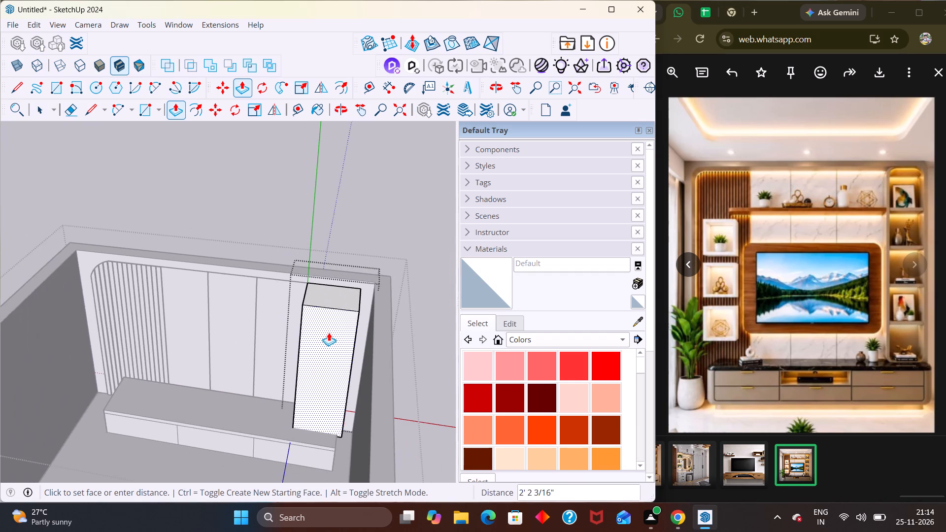
pyautogui.moveTo(328, 333); pyautogui.dragTo(528, 283, button='middle')
pyautogui.scroll(5, 387, 314)
pyautogui.scroll(-1, 306, 345)
pyautogui.scroll(2, 306, 345)
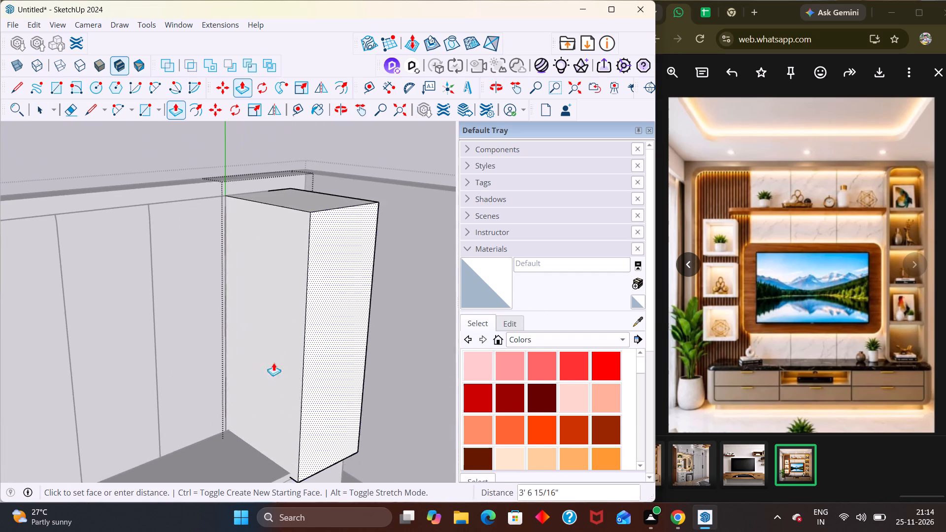
pyautogui.moveTo(252, 392); pyautogui.dragTo(362, 378, button='middle')
pyautogui.scroll(-4, 309, 393)
pyautogui.scroll(-2, 315, 314)
pyautogui.scroll(-1, 360, 305)
pyautogui.moveTo(359, 305); pyautogui.dragTo(344, 408, button='middle')
pyautogui.scroll(4, 321, 373)
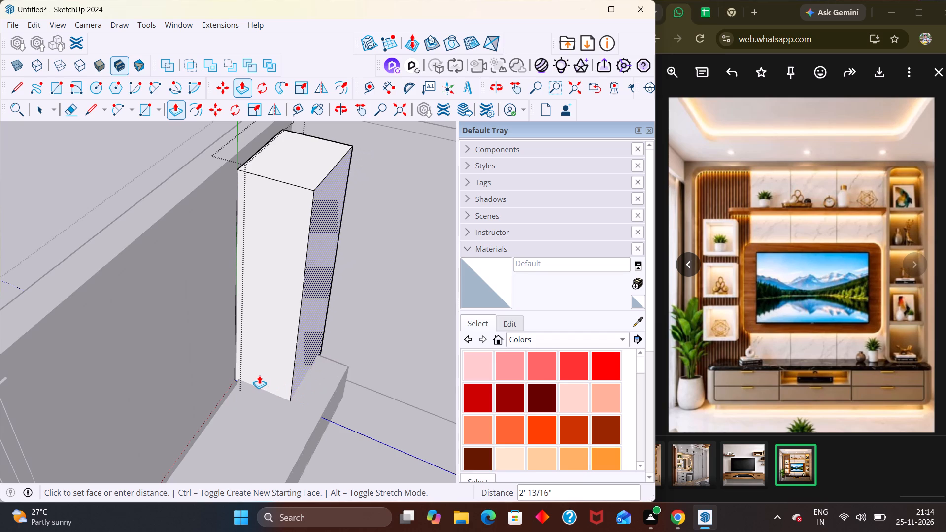
pyautogui.click(257, 379)
pyautogui.press('space')
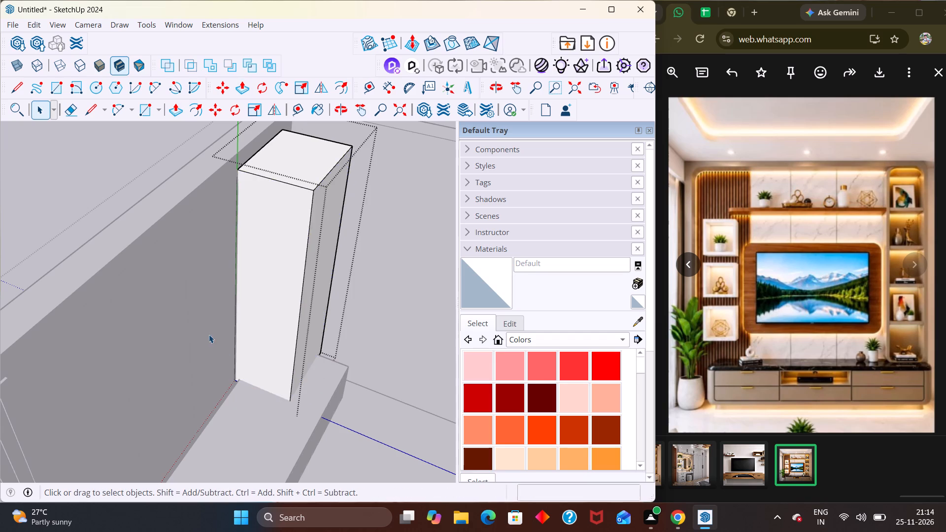
pyautogui.scroll(1, 209, 334)
pyautogui.scroll(-4, 209, 336)
pyautogui.click(103, 171)
# Examine the tall side unit's position and depth against the cabinet and slatted panel from the room's open front.
pyautogui.moveTo(275, 325); pyautogui.dragTo(165, 315, button='middle')
pyautogui.scroll(-6, 203, 287)
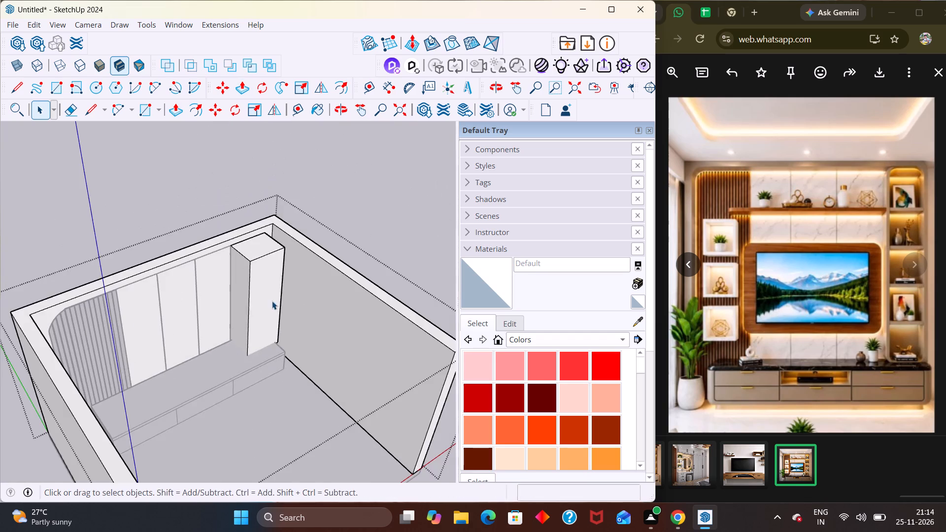
pyautogui.moveTo(265, 296); pyautogui.dragTo(203, 265, button='middle')
pyautogui.scroll(-3, 235, 300)
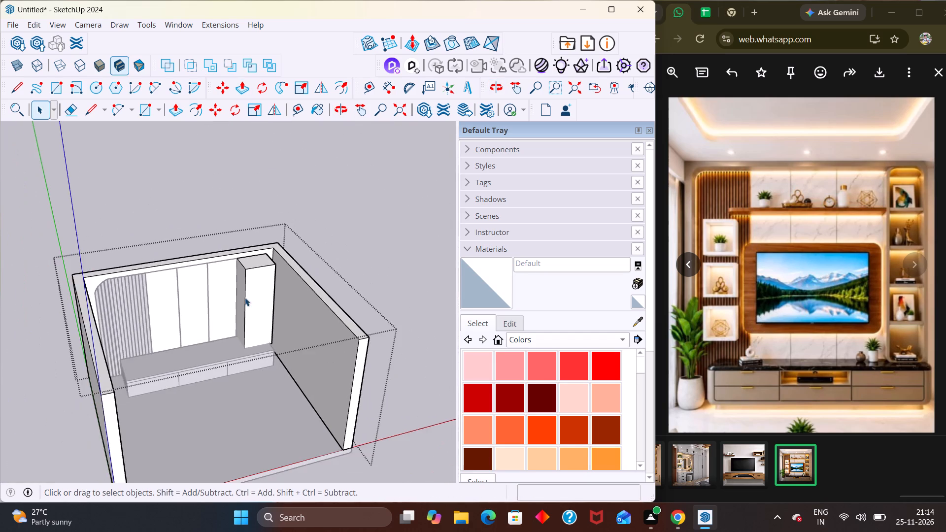
pyautogui.moveTo(244, 298); pyautogui.dragTo(210, 263, button='middle')
pyautogui.moveTo(194, 290); pyautogui.dragTo(163, 255, button='middle')
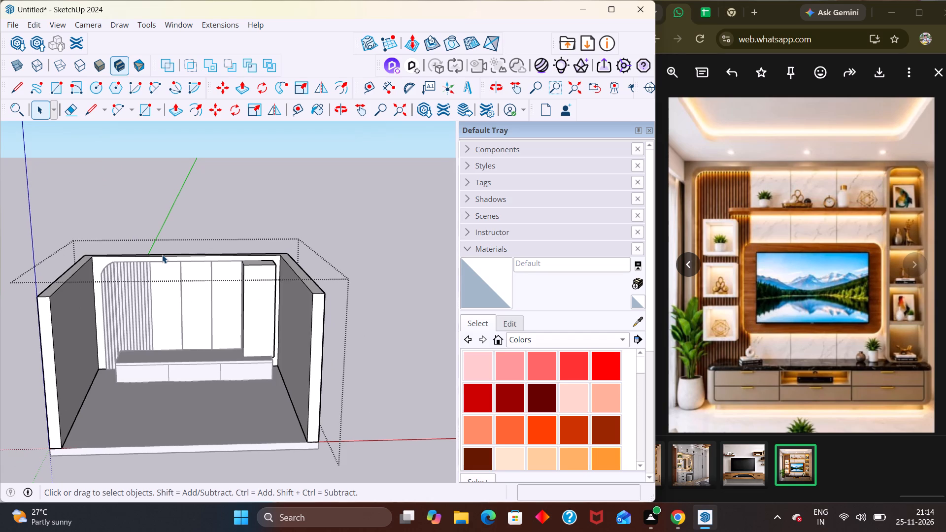
pyautogui.scroll(3, 136, 287)
pyautogui.moveTo(127, 274); pyautogui.dragTo(125, 233, button='middle')
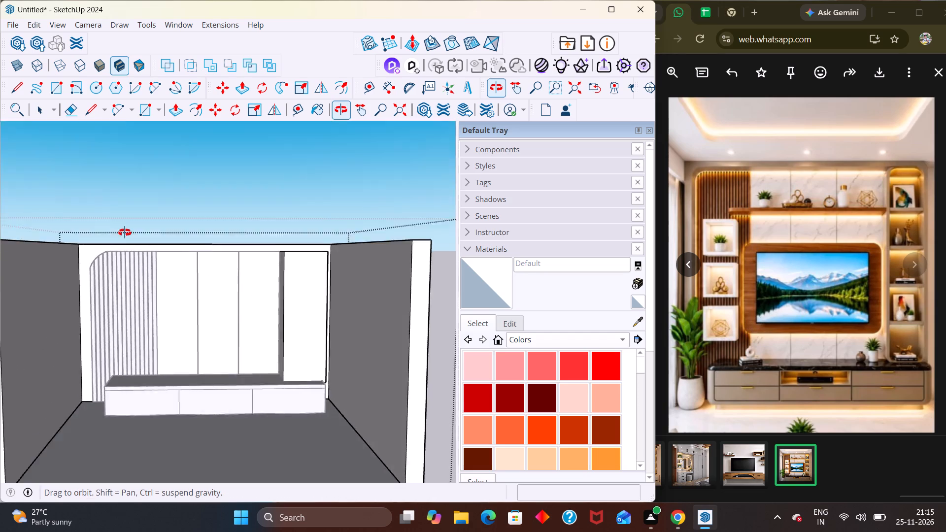
pyautogui.moveTo(125, 233); pyautogui.dragTo(125, 248, button='middle')
pyautogui.write('re')
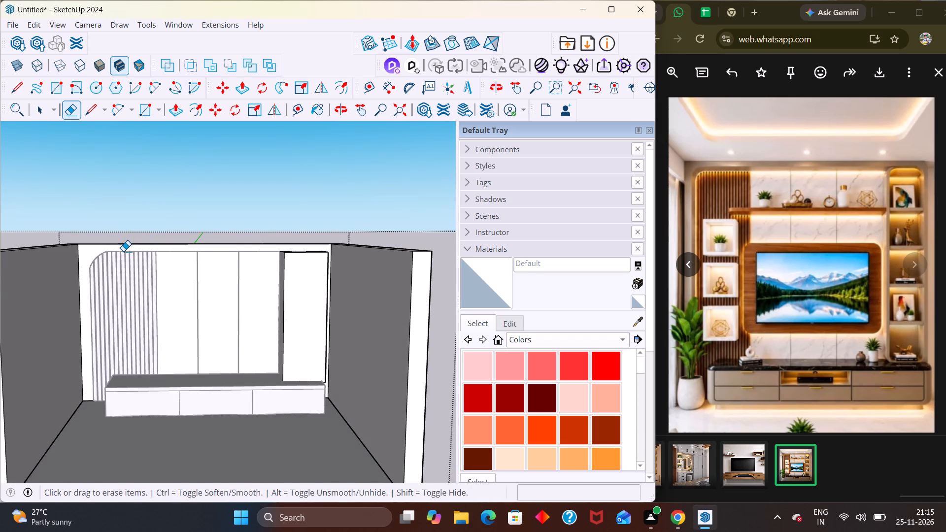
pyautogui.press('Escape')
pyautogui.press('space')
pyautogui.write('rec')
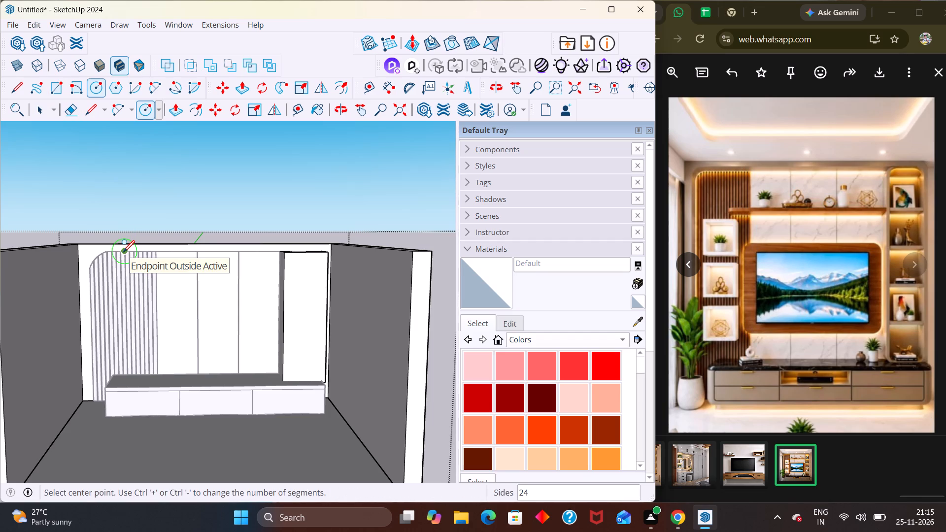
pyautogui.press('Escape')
# Draw a thin horizontal rectangle about 9' 5" by 2 13/16" across the upper back panel, from the tall side unit's inner edge into the slats.
pyautogui.press('r')
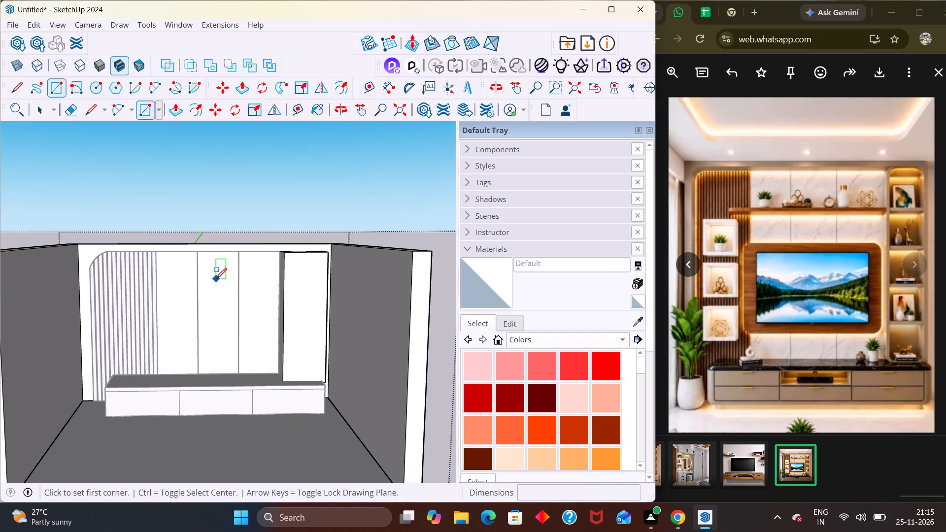
pyautogui.scroll(2, 253, 276)
pyautogui.moveTo(287, 281); pyautogui.dragTo(435, 263, button='middle')
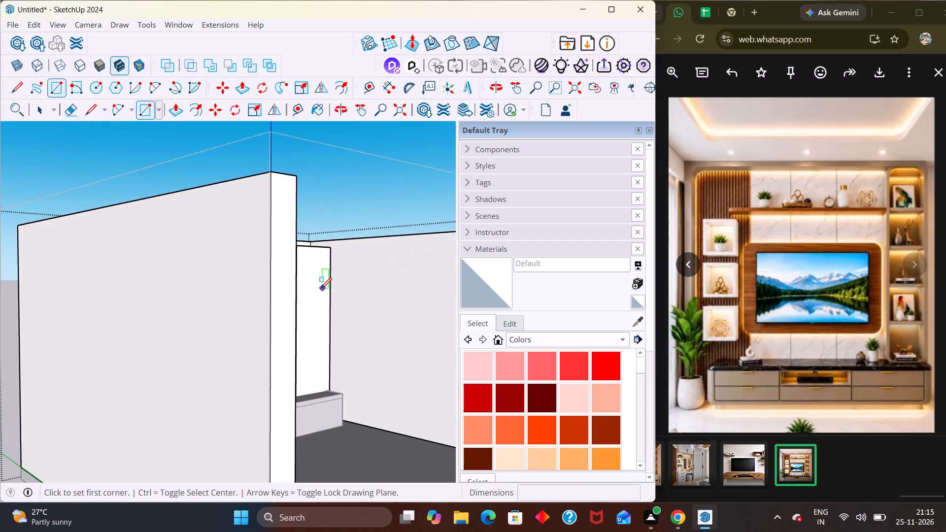
pyautogui.moveTo(321, 289); pyautogui.dragTo(268, 274, button='middle')
pyautogui.scroll(2, 267, 276)
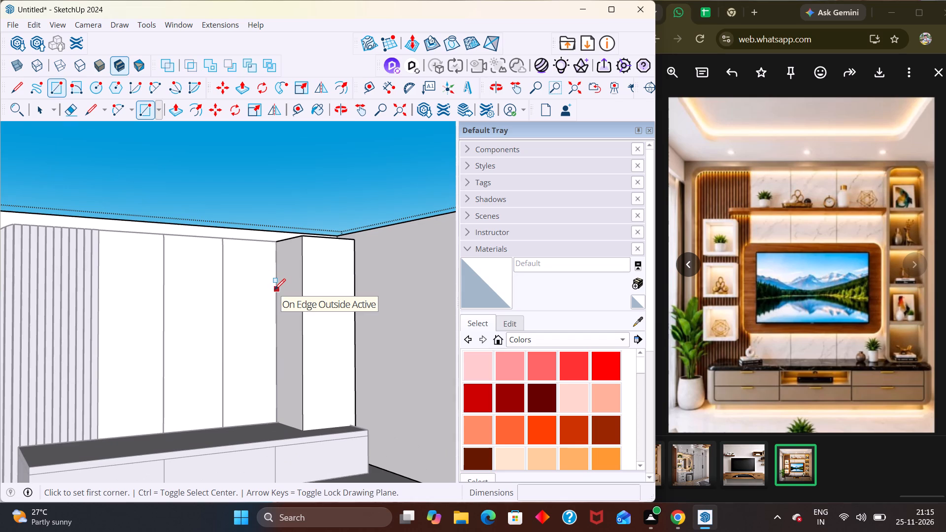
pyautogui.scroll(2, 274, 290)
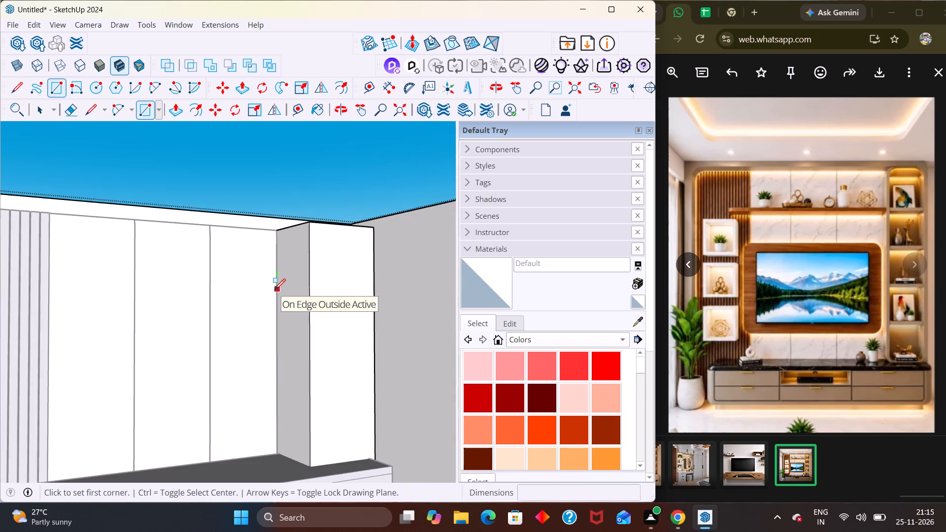
pyautogui.moveTo(274, 290); pyautogui.dragTo(317, 333, button='middle')
pyautogui.scroll(2, 275, 297)
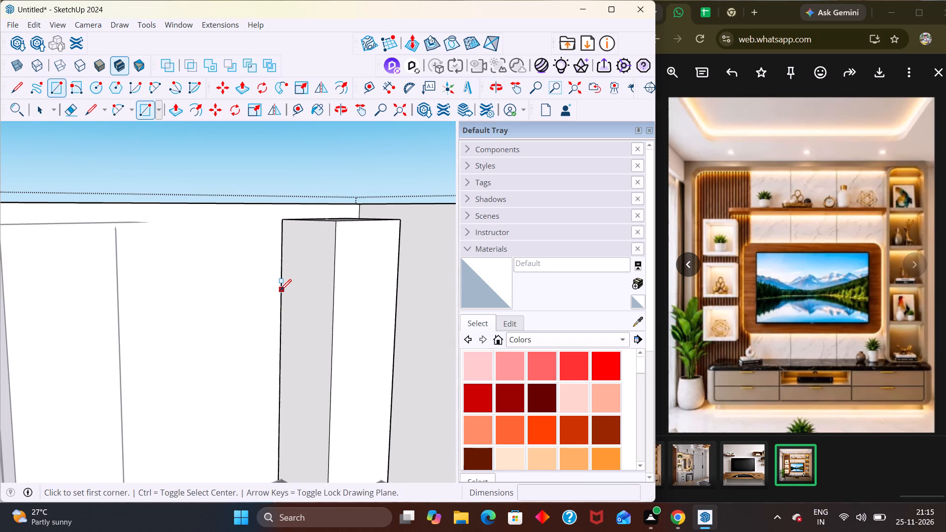
pyautogui.click(280, 290)
pyautogui.scroll(3, 238, 304)
pyautogui.scroll(2, 197, 302)
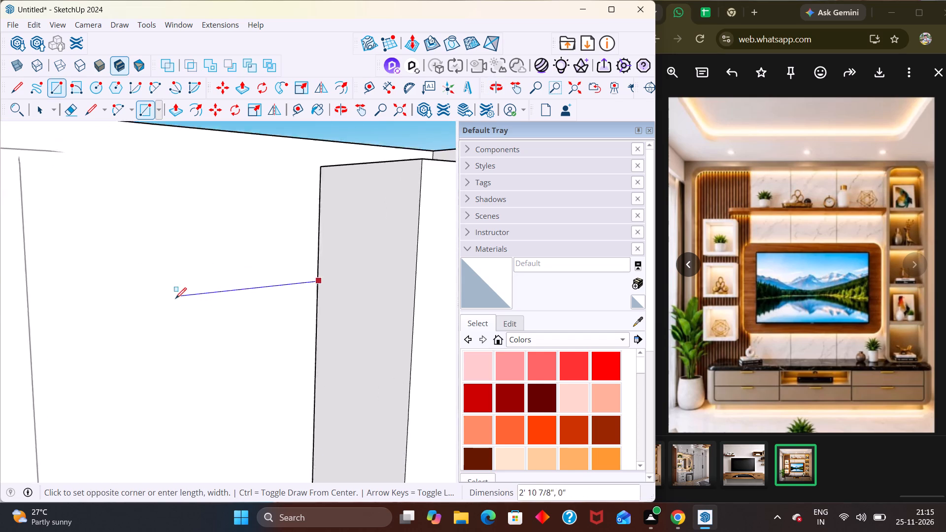
pyautogui.scroll(1, 175, 299)
pyautogui.scroll(-4, 214, 296)
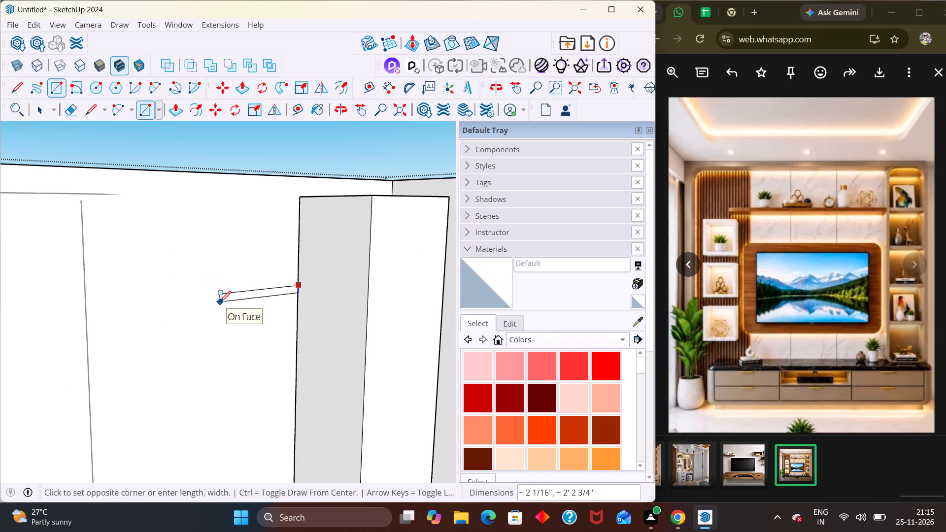
pyautogui.scroll(-10, 159, 313)
pyautogui.moveTo(265, 293); pyautogui.dragTo(173, 300, button='middle')
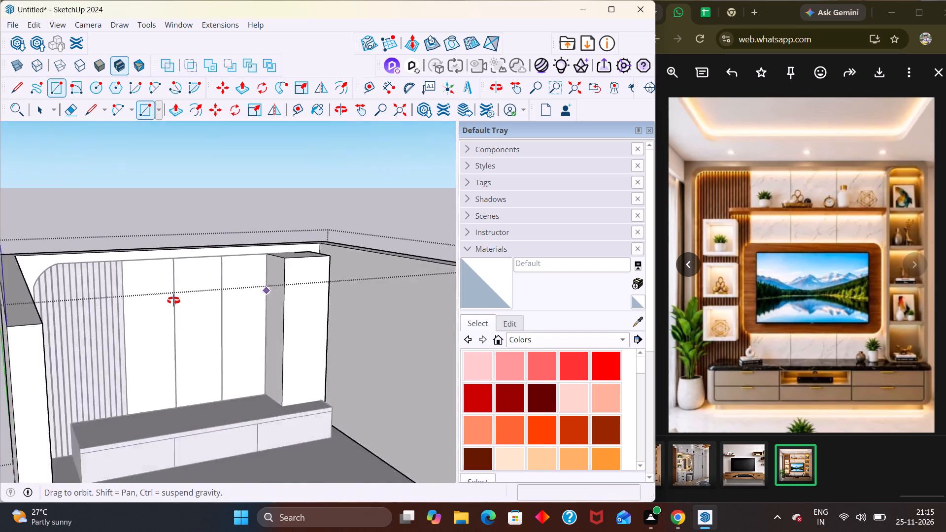
pyautogui.moveTo(173, 300); pyautogui.dragTo(121, 304, button='middle')
pyautogui.scroll(4, 140, 294)
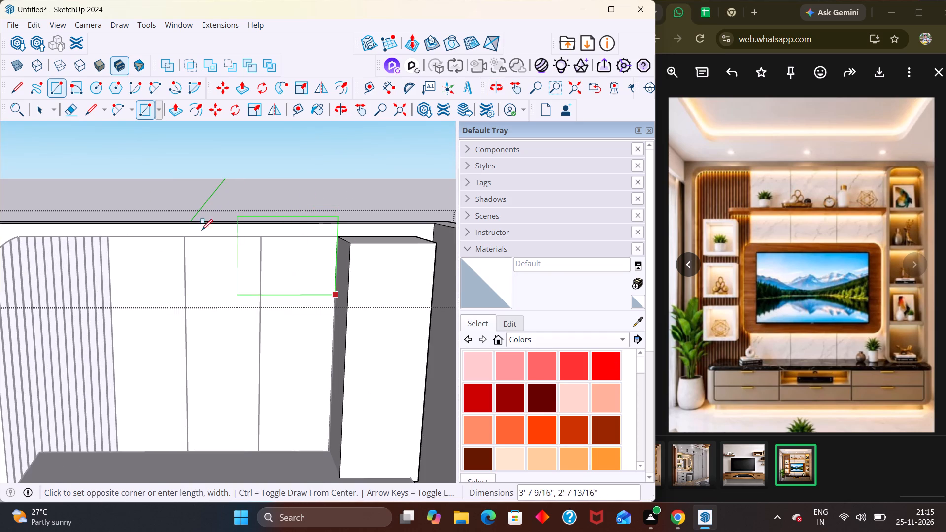
pyautogui.scroll(2, 107, 303)
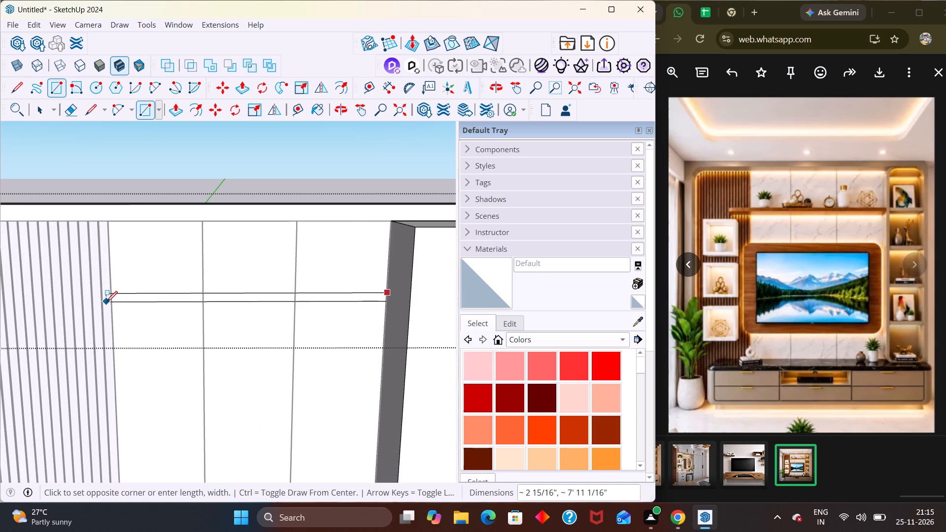
pyautogui.click(55, 301)
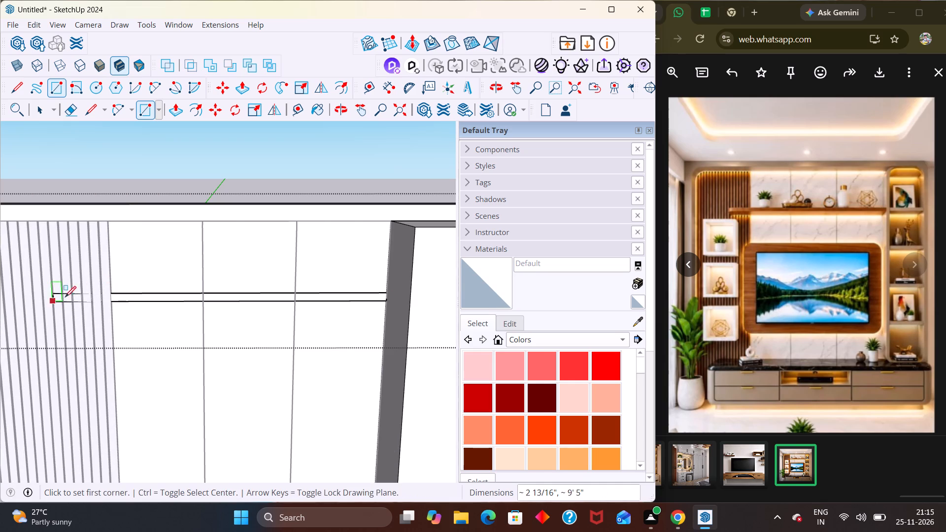
# Group the thin rectangle's face together with its edges.
pyautogui.press('Escape')
pyautogui.press('space')
pyautogui.doubleClick(134, 296)
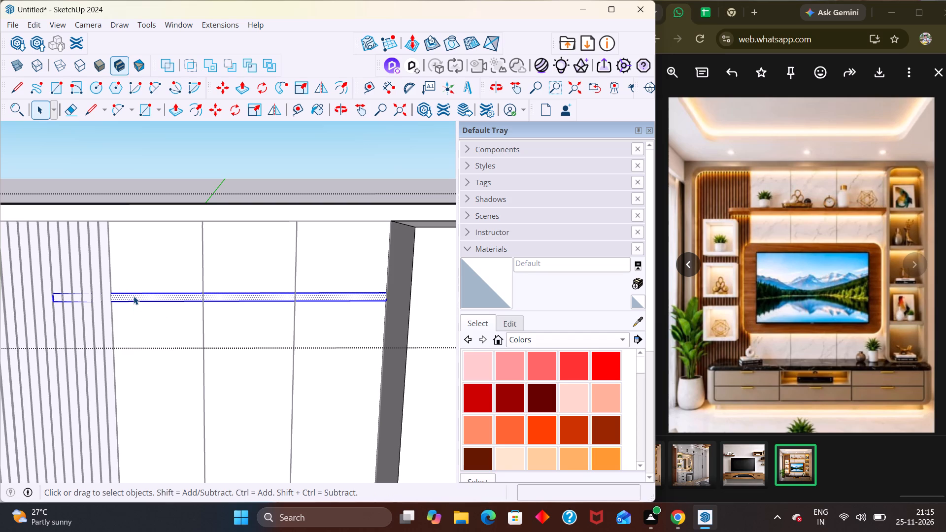
pyautogui.rightClick(134, 296)
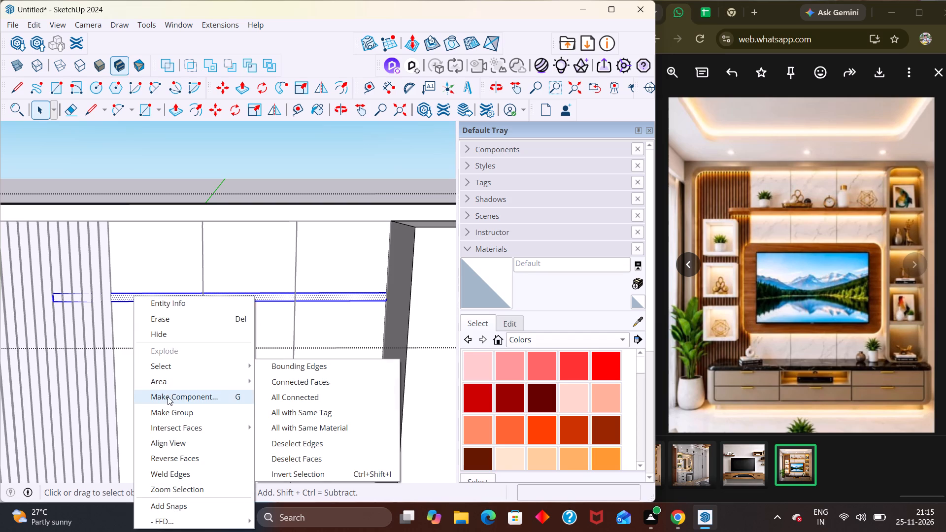
pyautogui.click(170, 409)
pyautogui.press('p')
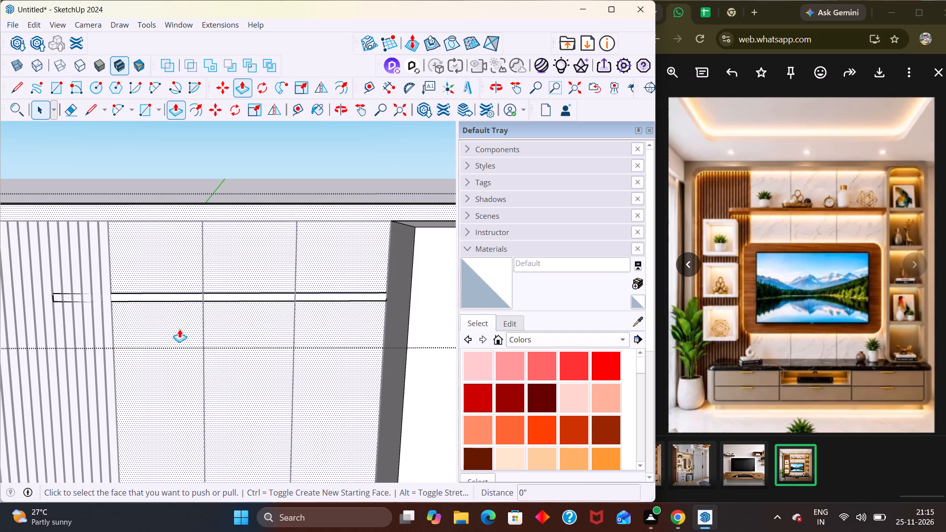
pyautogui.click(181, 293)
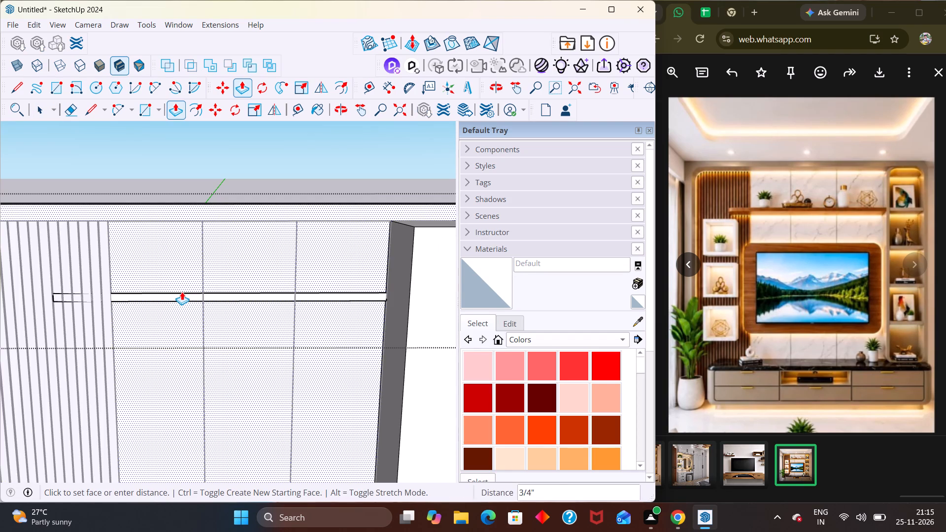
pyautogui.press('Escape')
# Push/Pull the grouped strip out about 1' 10 3/4" to the tall side unit's front edge as a shelf, and leave its group.
pyautogui.press('space')
pyautogui.doubleClick(188, 296)
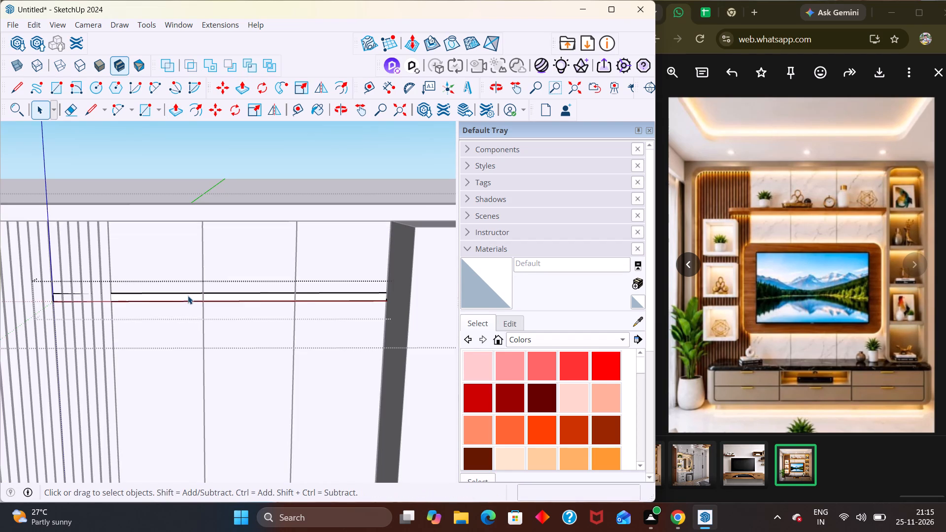
pyautogui.rightClick(188, 296)
pyautogui.press('Escape')
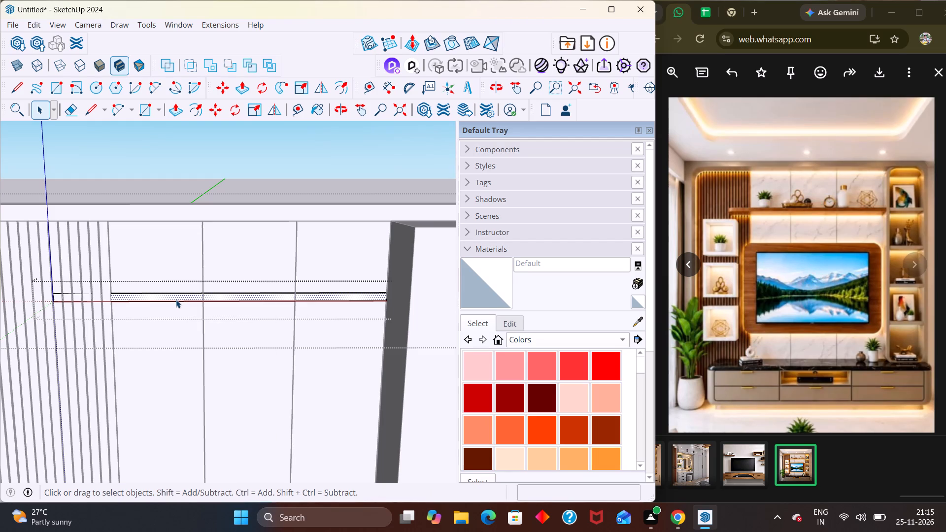
pyautogui.press('p')
pyautogui.click(165, 295)
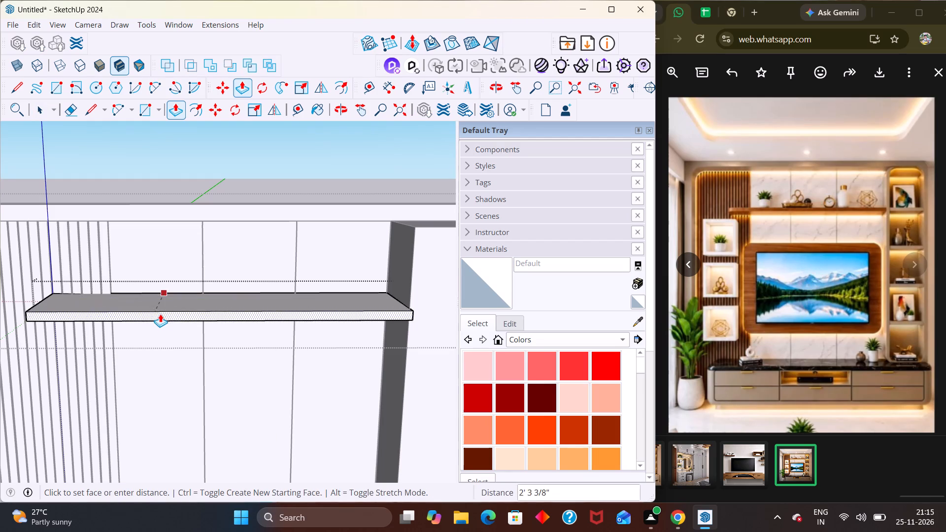
pyautogui.moveTo(160, 317); pyautogui.dragTo(284, 341, button='middle')
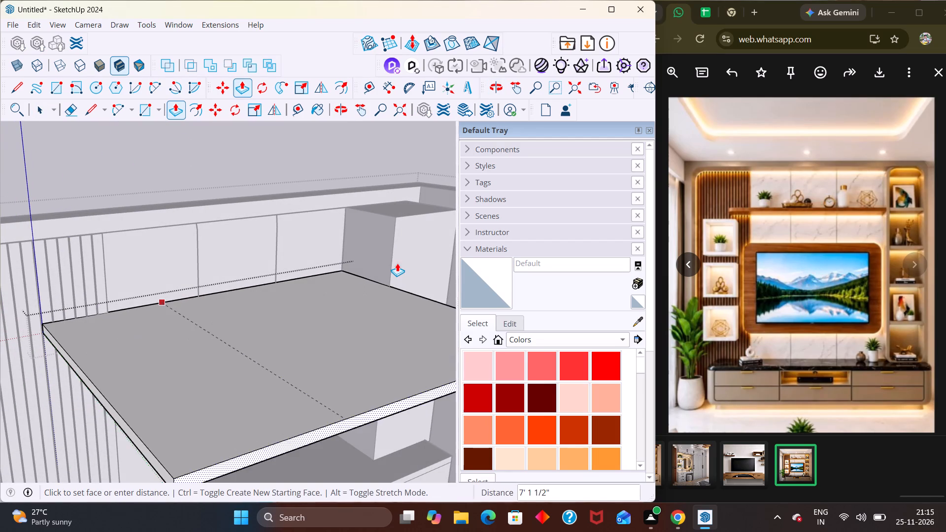
pyautogui.moveTo(388, 265); pyautogui.dragTo(437, 274, button='middle')
pyautogui.scroll(1, 437, 274)
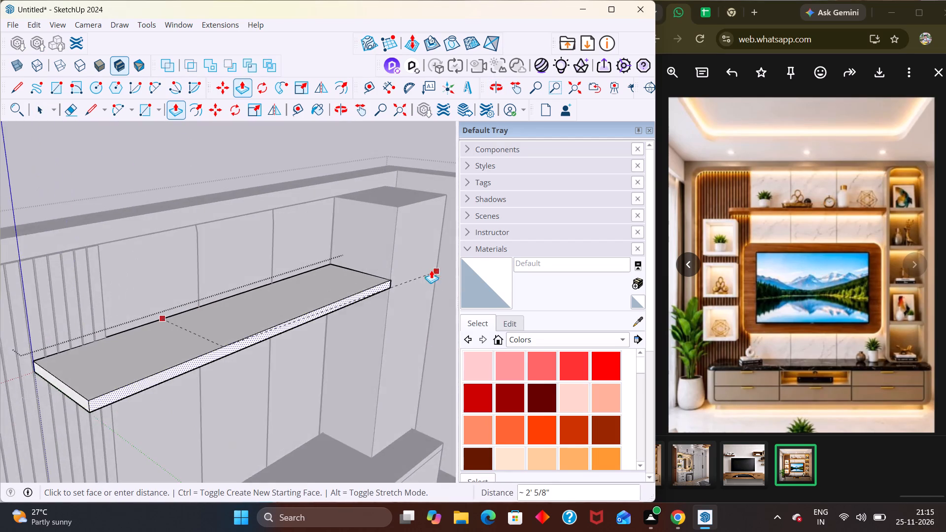
pyautogui.scroll(5, 410, 266)
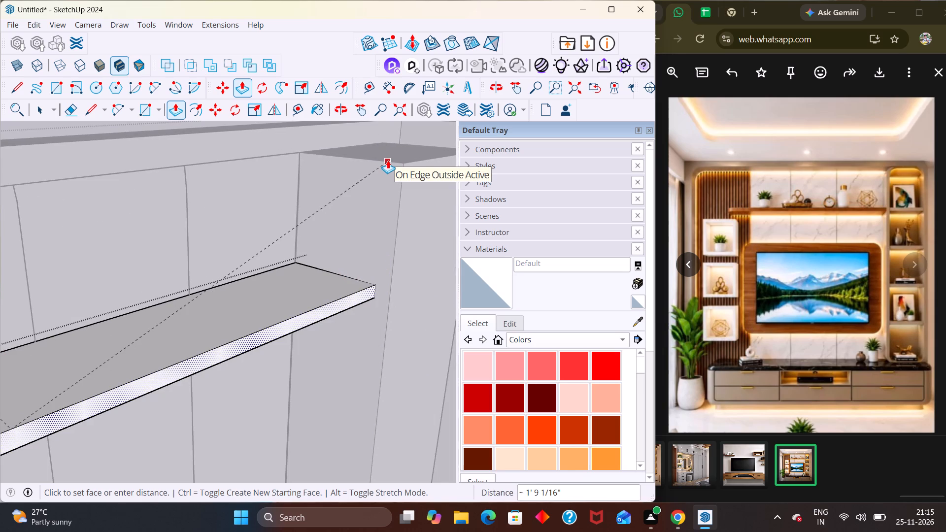
pyautogui.moveTo(388, 160); pyautogui.dragTo(427, 197, button='middle')
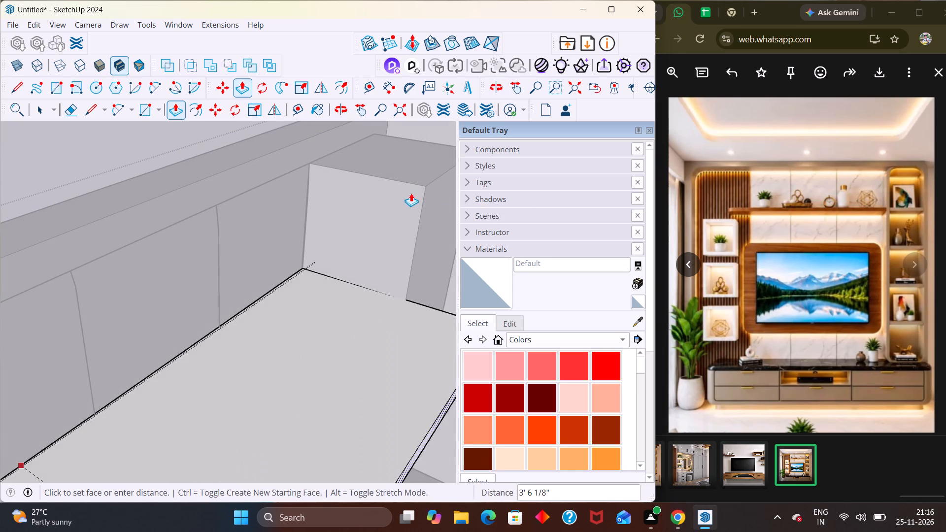
pyautogui.click(417, 182)
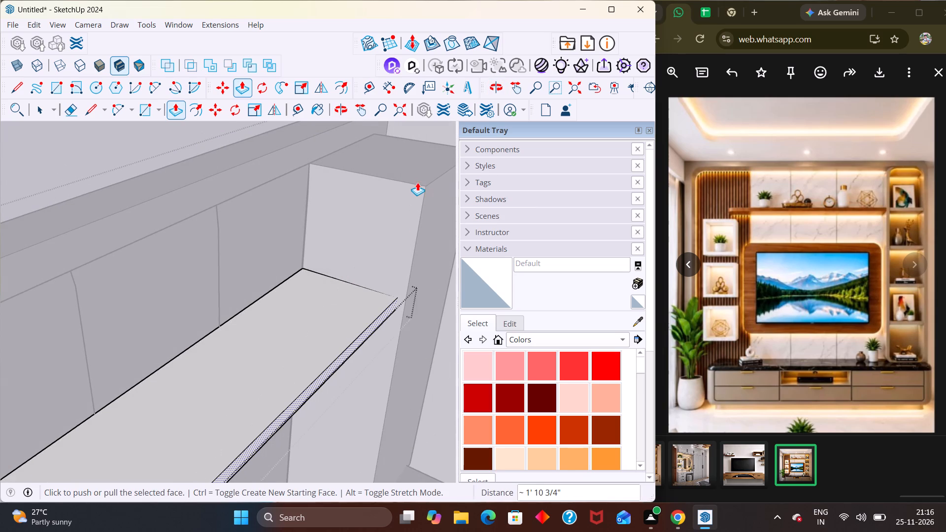
pyautogui.scroll(-5, 403, 188)
pyautogui.moveTo(358, 226); pyautogui.dragTo(298, 232, button='middle')
pyautogui.scroll(-14, 277, 215)
pyautogui.scroll(1, 329, 201)
pyautogui.scroll(-2, 329, 201)
pyautogui.scroll(2, 329, 201)
pyautogui.scroll(-1, 329, 201)
pyautogui.scroll(1, 329, 201)
pyautogui.scroll(-2, 329, 201)
pyautogui.scroll(1, 329, 201)
pyautogui.scroll(-1, 329, 201)
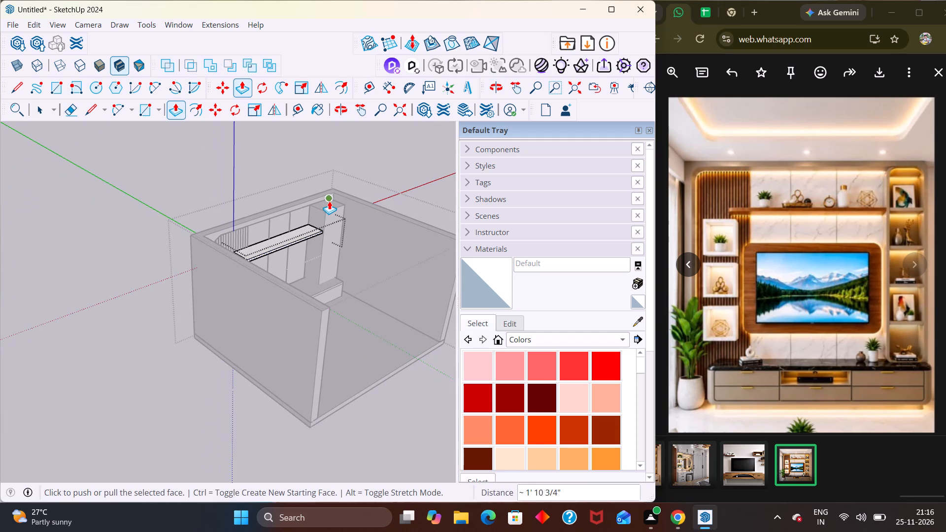
pyautogui.press('space')
pyautogui.click(289, 173)
# Inside the shelf's group, draw an arc of about 8 5/8" radius across the top face's front corner at the slatted end.
pyautogui.moveTo(311, 243); pyautogui.dragTo(231, 266, button='middle')
pyautogui.scroll(4, 240, 268)
pyautogui.moveTo(252, 269); pyautogui.dragTo(200, 277, button='middle')
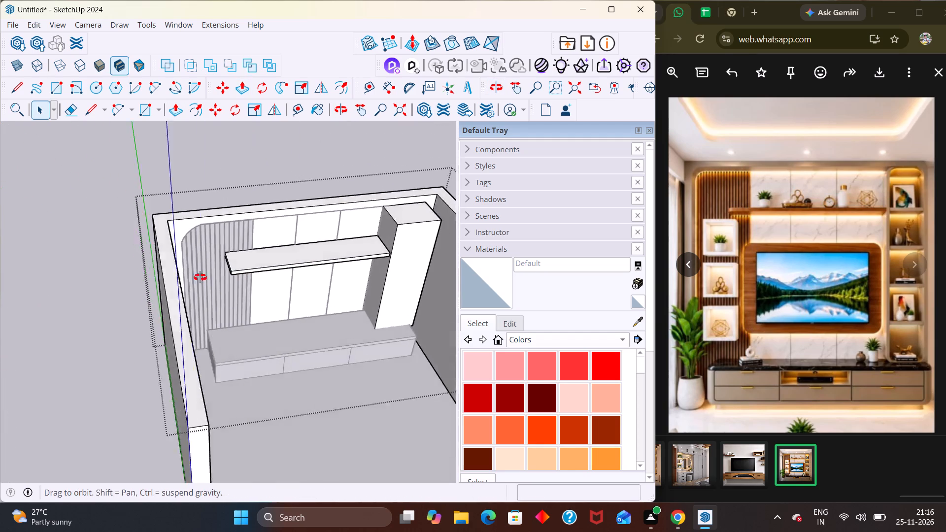
pyautogui.moveTo(200, 277); pyautogui.dragTo(142, 278, button='middle')
pyautogui.scroll(7, 187, 270)
pyautogui.moveTo(243, 306); pyautogui.dragTo(180, 367, button='middle')
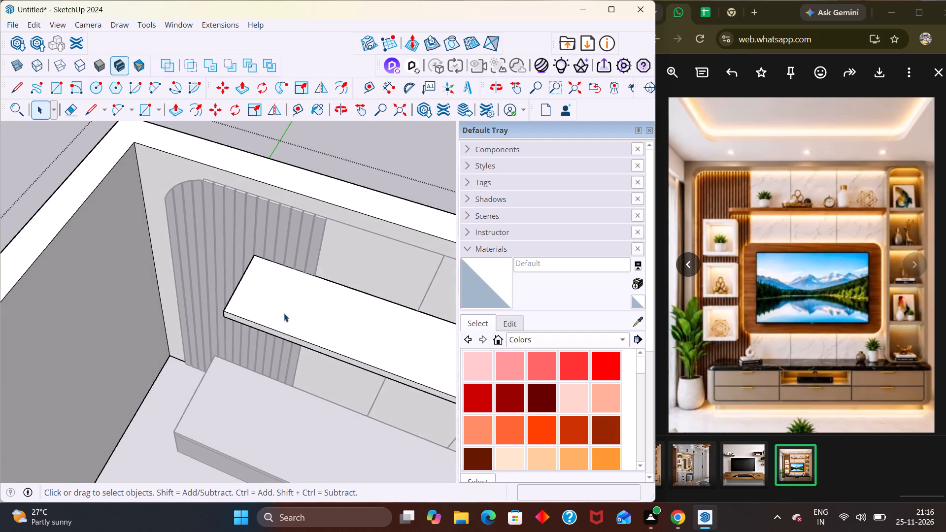
pyautogui.doubleClick(284, 312)
pyautogui.press('a')
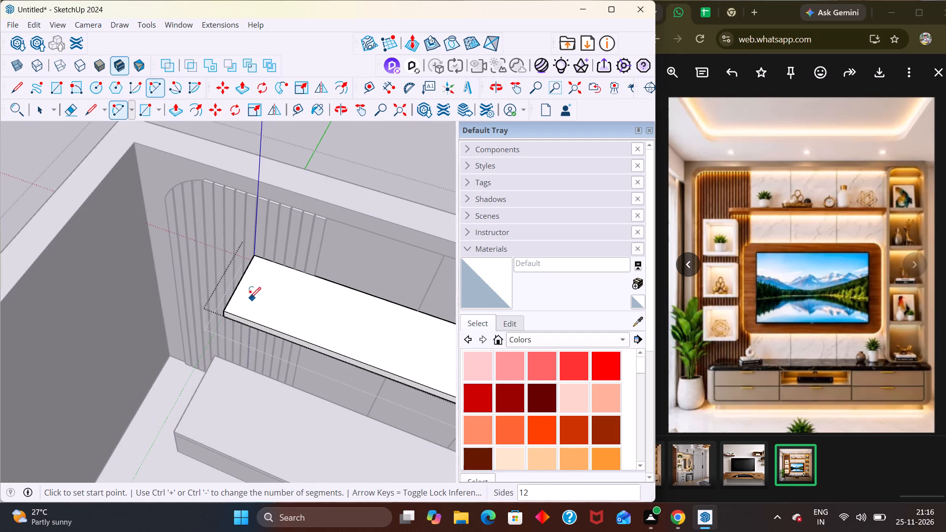
pyautogui.click(237, 290)
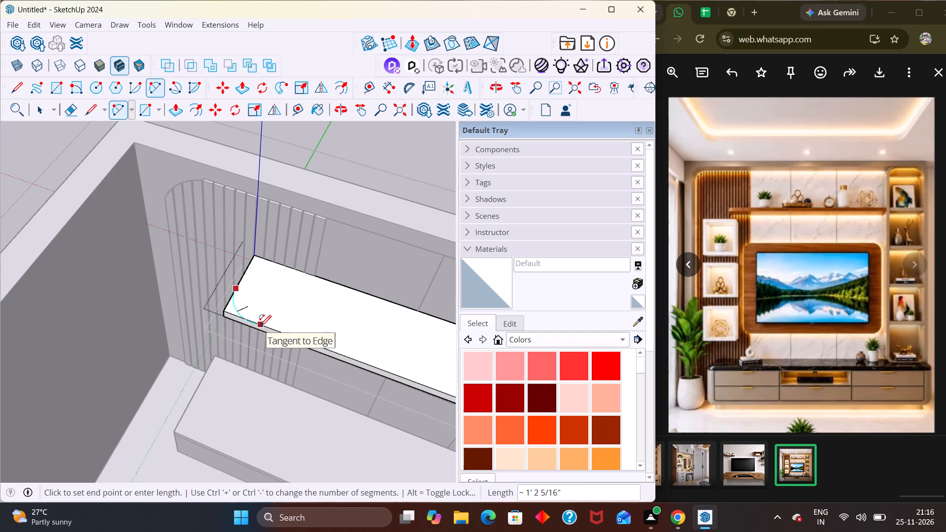
pyautogui.click(257, 322)
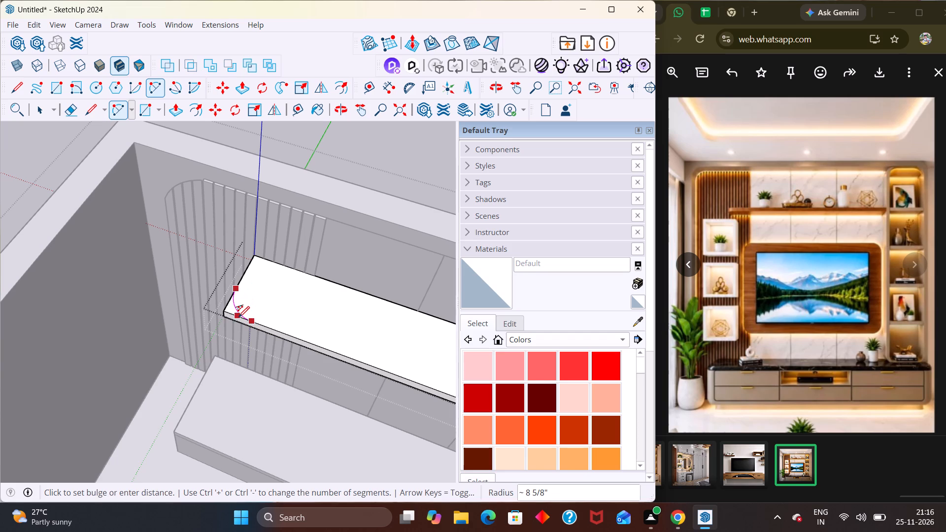
pyautogui.click(238, 317)
pyautogui.press('Escape')
# Push/Pull the corner piece outside the arc through the shelf's 2 13/16" thickness to round the corner, and leave the group.
pyautogui.scroll(2, 242, 305)
pyautogui.middleClick(242, 305)
pyautogui.press('space')
pyautogui.moveTo(241, 306); pyautogui.dragTo(243, 364, button='middle')
pyautogui.scroll(1, 241, 306)
pyautogui.scroll(4, 242, 364)
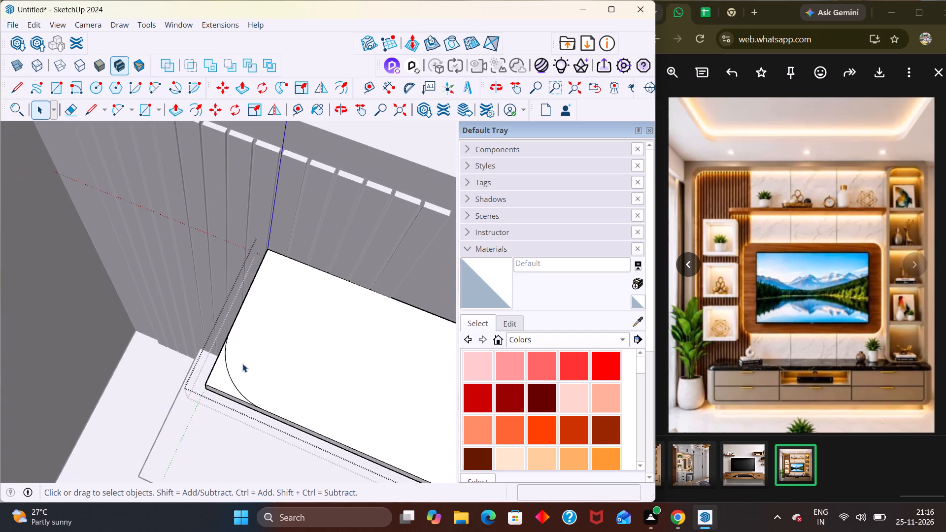
pyautogui.press('p')
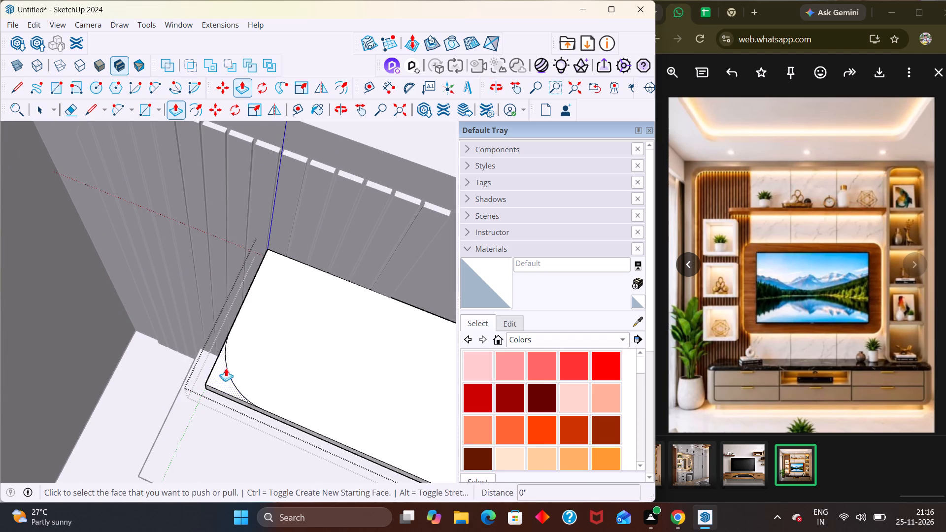
pyautogui.click(223, 369)
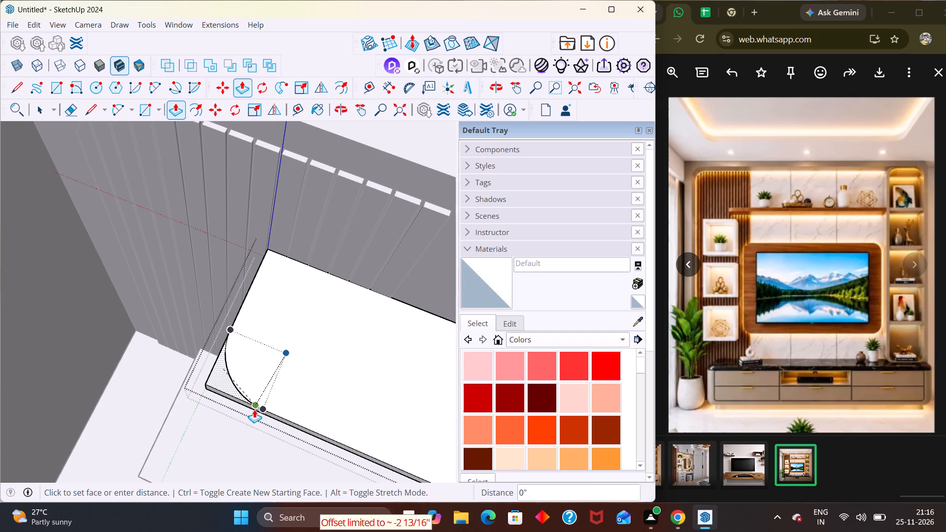
pyautogui.moveTo(261, 417); pyautogui.dragTo(315, 311, button='middle')
pyautogui.moveTo(314, 309); pyautogui.dragTo(287, 356, button='middle')
pyautogui.scroll(-3, 287, 356)
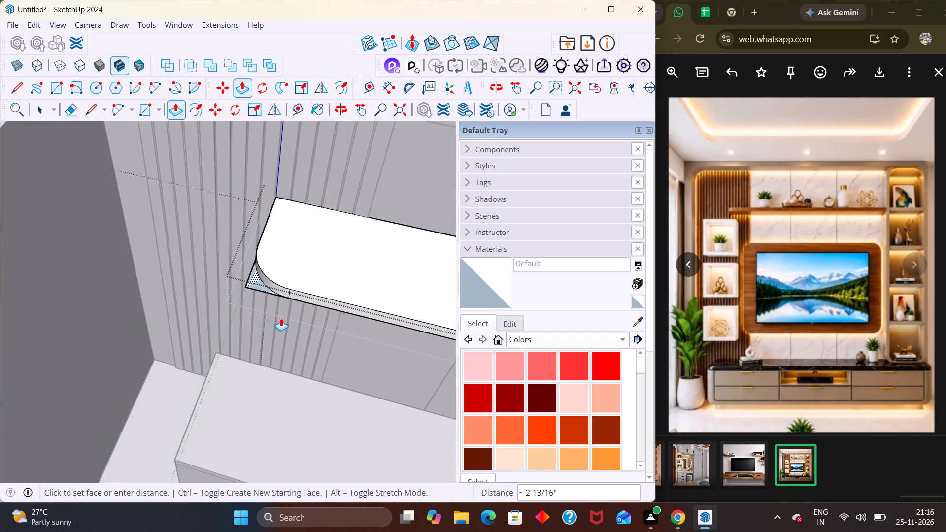
pyautogui.scroll(-3, 281, 318)
pyautogui.moveTo(284, 316); pyautogui.dragTo(324, 225, button='middle')
pyautogui.scroll(5, 324, 226)
pyautogui.click(310, 256)
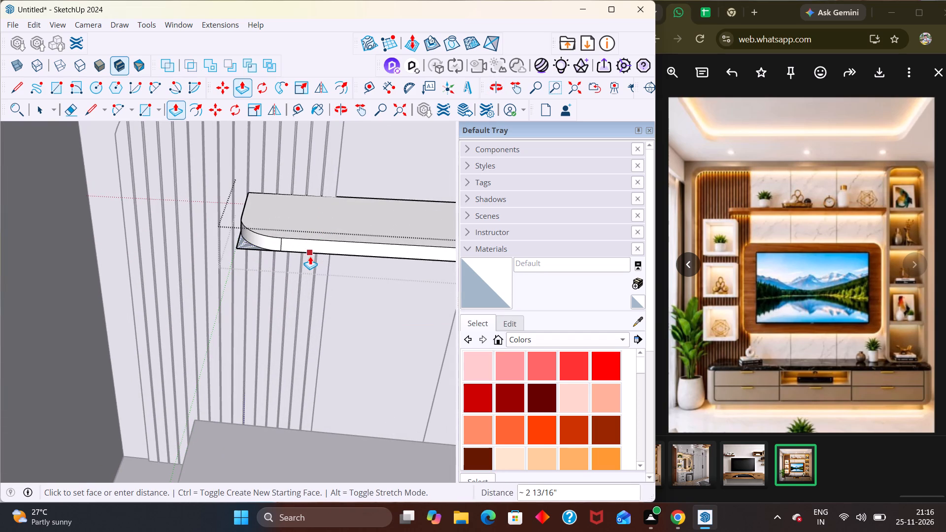
pyautogui.press('Escape')
pyautogui.scroll(-3, 287, 255)
pyautogui.scroll(1, 287, 256)
pyautogui.scroll(-6, 287, 256)
pyautogui.press('space')
pyautogui.scroll(2, 284, 255)
pyautogui.scroll(-2, 284, 255)
pyautogui.click(96, 225)
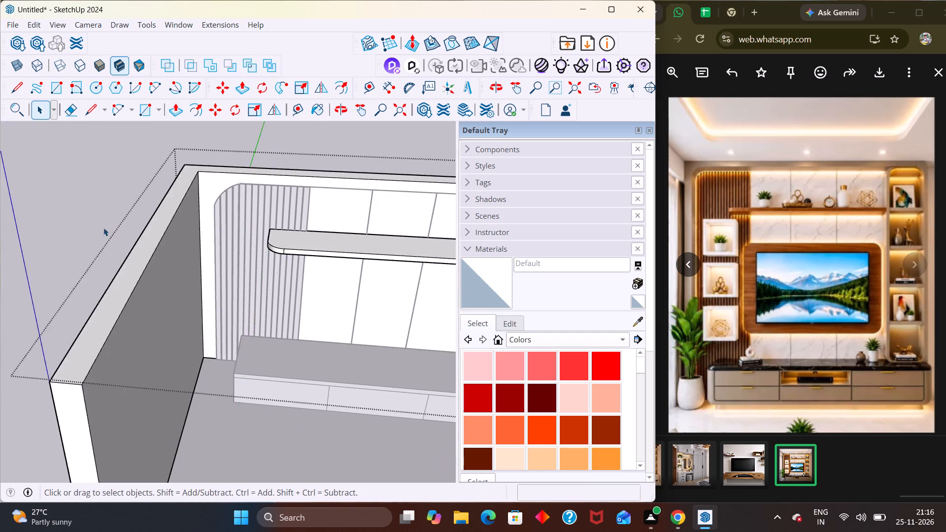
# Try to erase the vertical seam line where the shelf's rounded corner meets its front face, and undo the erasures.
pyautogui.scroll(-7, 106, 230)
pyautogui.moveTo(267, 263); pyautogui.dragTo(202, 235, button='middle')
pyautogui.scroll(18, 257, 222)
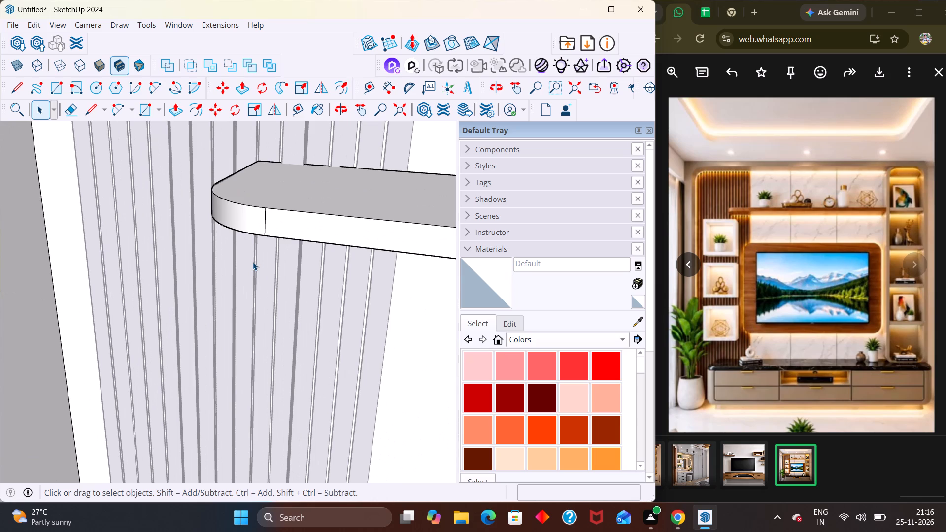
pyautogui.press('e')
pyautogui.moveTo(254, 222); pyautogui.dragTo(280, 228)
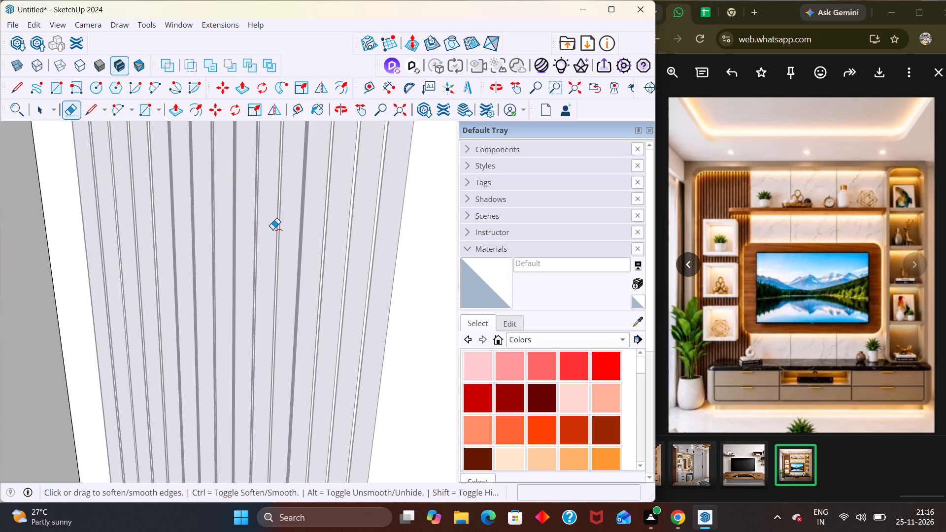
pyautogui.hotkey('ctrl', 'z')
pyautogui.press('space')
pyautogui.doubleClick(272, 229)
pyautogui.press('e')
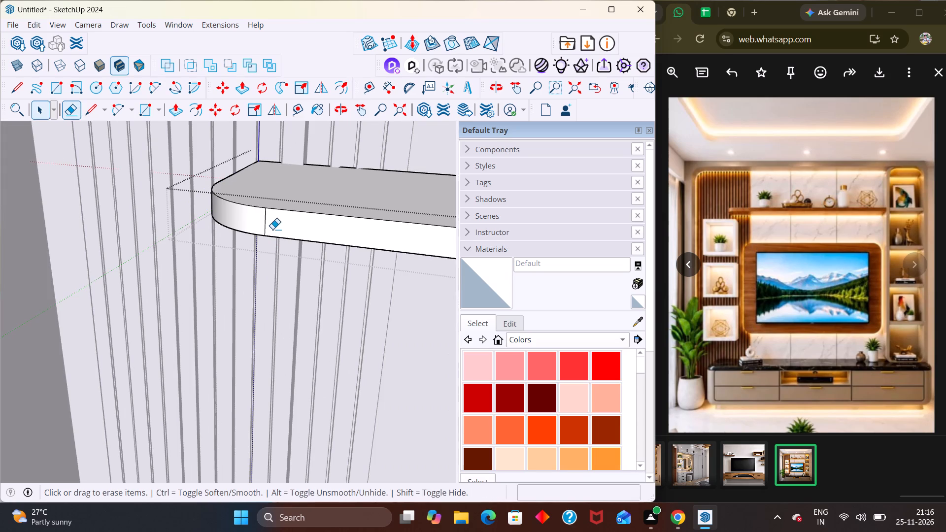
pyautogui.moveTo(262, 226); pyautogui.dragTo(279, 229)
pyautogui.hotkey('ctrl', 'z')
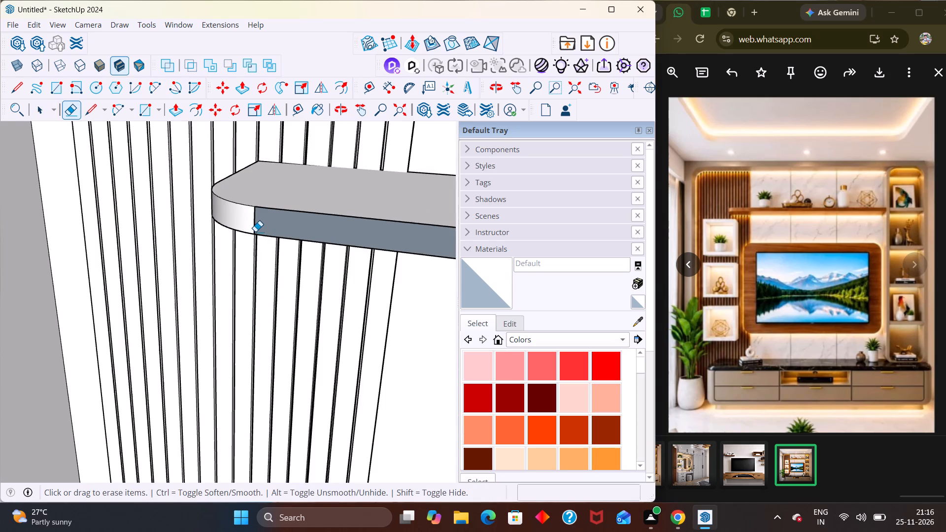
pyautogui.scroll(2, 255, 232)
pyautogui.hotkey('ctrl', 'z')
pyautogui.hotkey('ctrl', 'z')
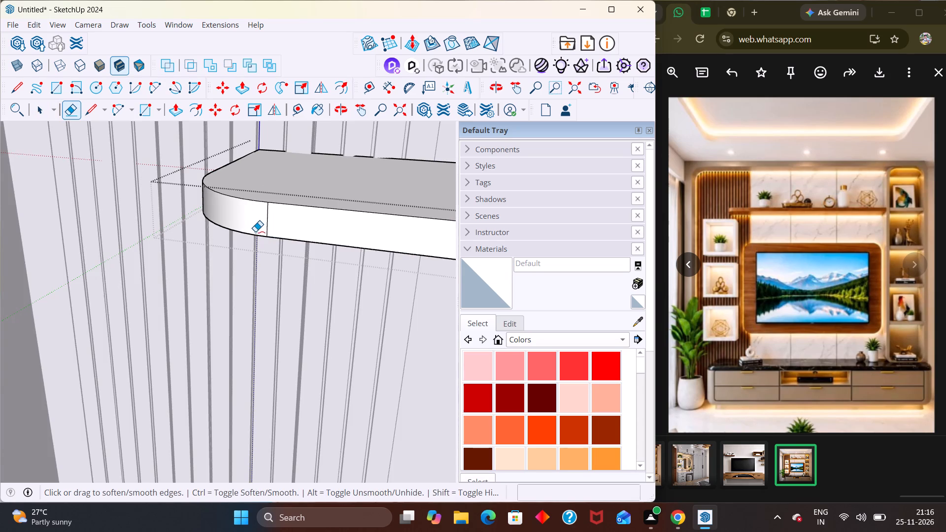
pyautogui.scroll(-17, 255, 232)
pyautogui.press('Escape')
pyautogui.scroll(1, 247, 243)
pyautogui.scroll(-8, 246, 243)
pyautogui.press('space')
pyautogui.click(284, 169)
# In the tall side unit's group, copy the front face's top edge down about 7' 11 3/4" to its bottom and divide the spacing by 5.
pyautogui.moveTo(274, 238); pyautogui.dragTo(296, 236, button='middle')
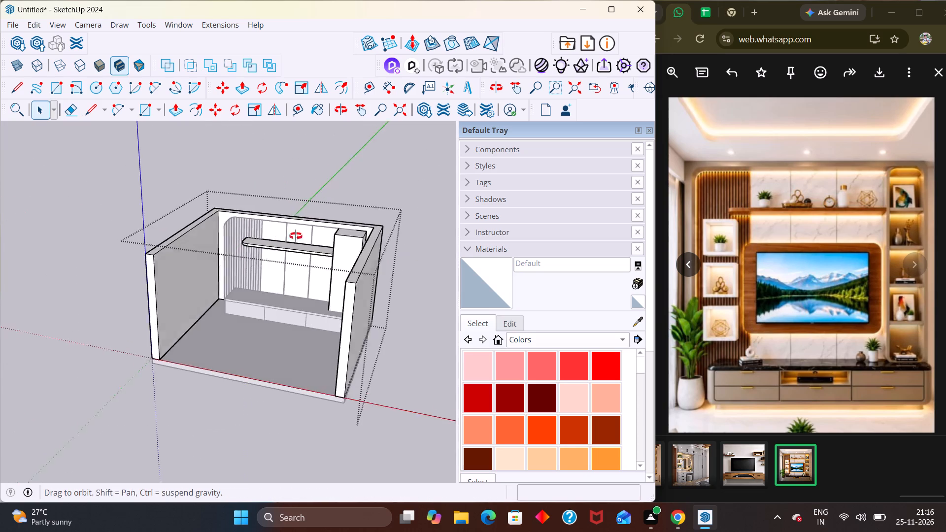
pyautogui.moveTo(296, 236); pyautogui.dragTo(318, 194, button='middle')
pyautogui.scroll(3, 319, 200)
pyautogui.moveTo(325, 257); pyautogui.dragTo(345, 228, button='middle')
pyautogui.scroll(3, 354, 233)
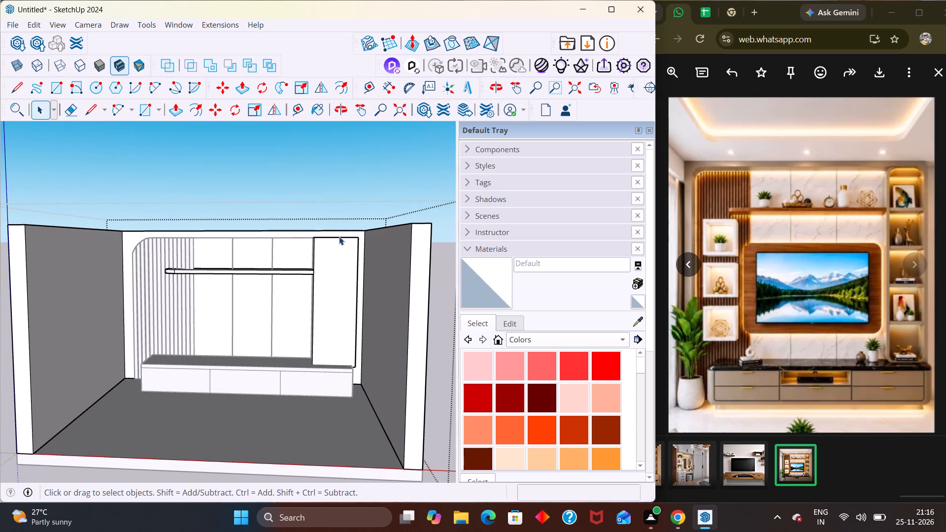
pyautogui.click(338, 235)
pyautogui.doubleClick(336, 246)
pyautogui.scroll(3, 336, 245)
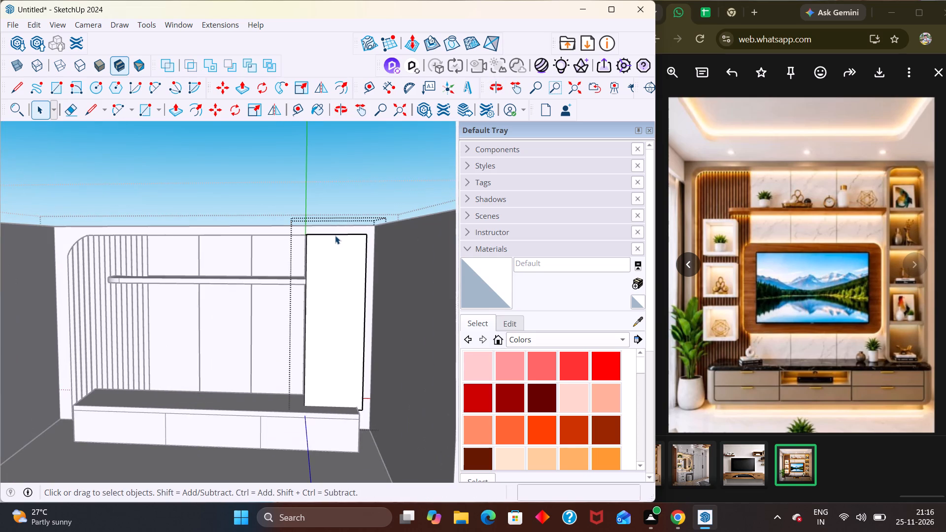
pyautogui.click(335, 235)
pyautogui.press('m')
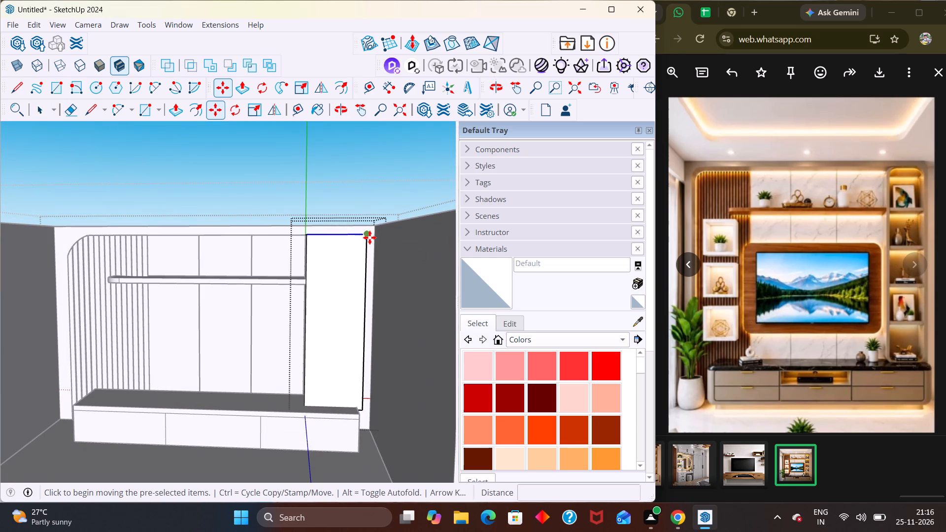
pyautogui.click(369, 237)
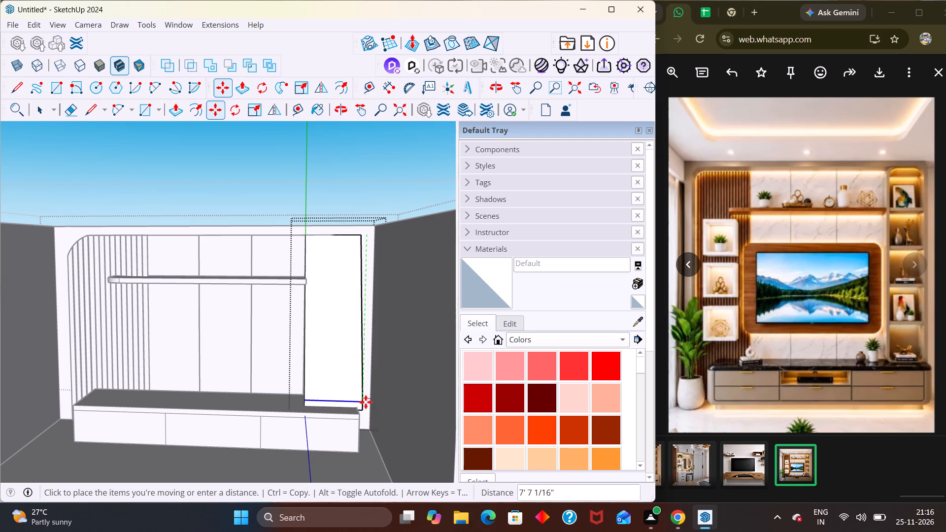
pyautogui.scroll(8, 361, 402)
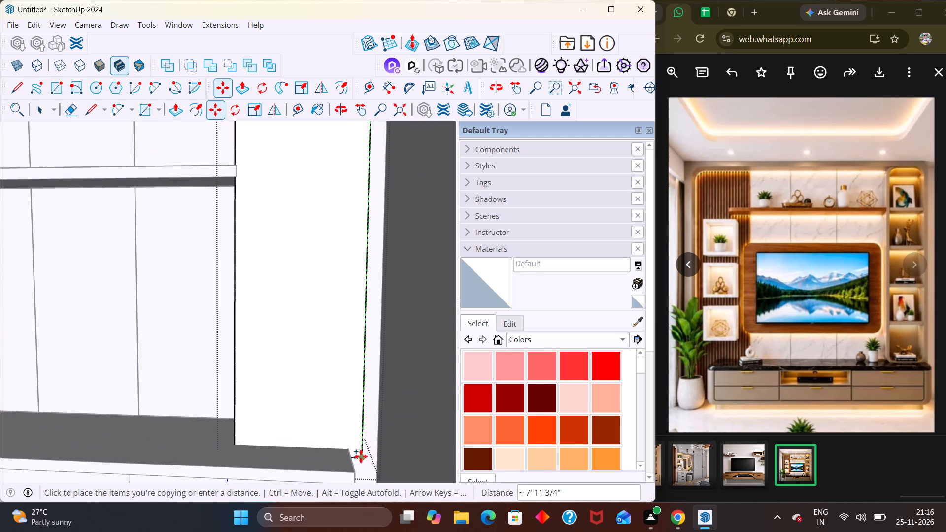
pyautogui.click(360, 459)
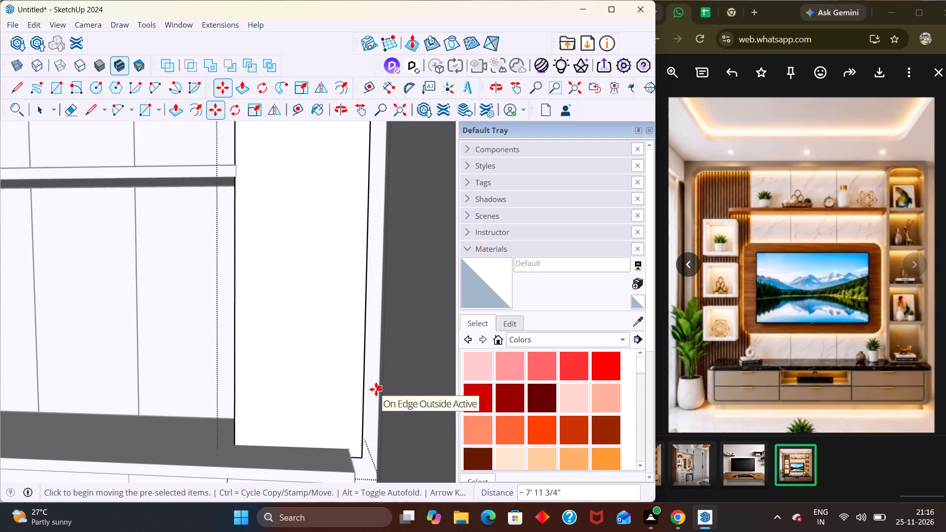
pyautogui.press('/')
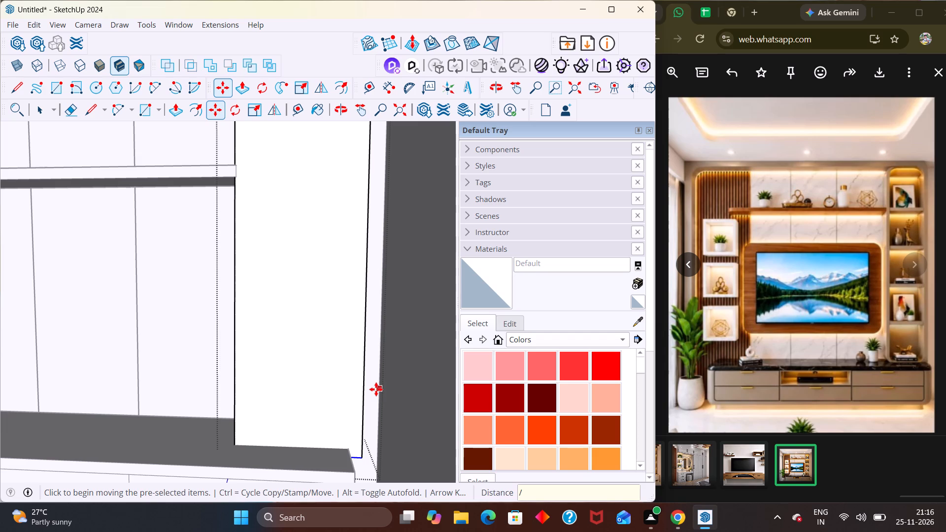
pyautogui.press('5')
pyautogui.press('Return')
pyautogui.scroll(-2, 498, 439)
pyautogui.scroll(-4, 468, 397)
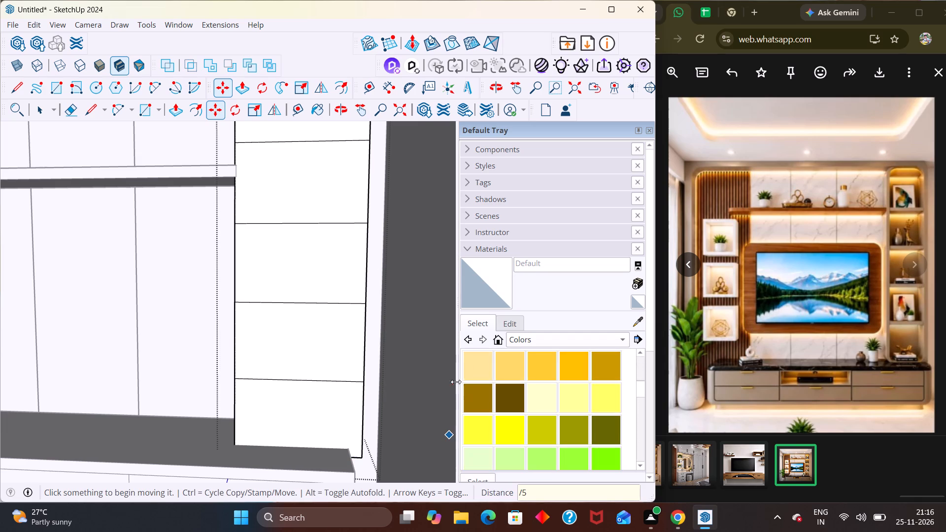
pyautogui.scroll(-9, 407, 331)
pyautogui.press('Escape')
pyautogui.press('space')
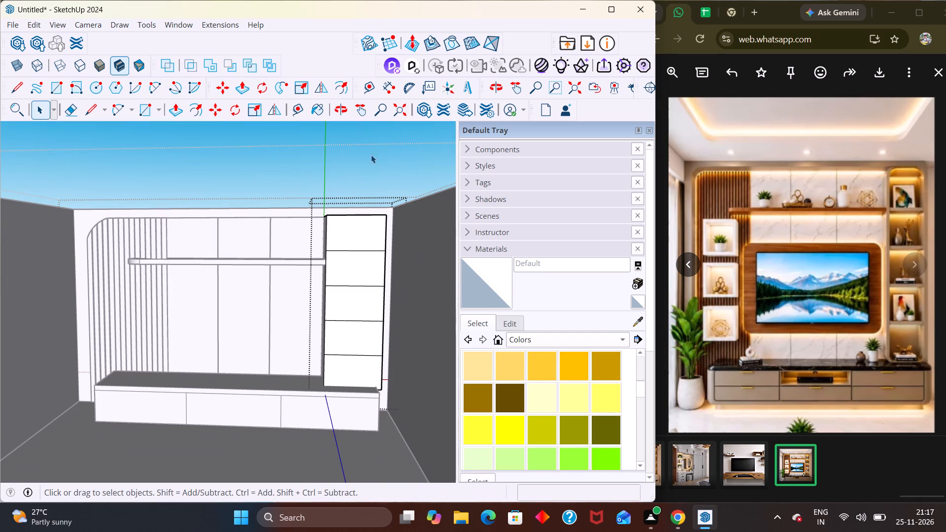
pyautogui.click(365, 166)
# Push/Pull the tall side unit's outer side face slightly inward to line up with the low cabinet's end, and leave the group.
pyautogui.moveTo(378, 301); pyautogui.dragTo(288, 312, button='middle')
pyautogui.scroll(2, 317, 346)
pyautogui.moveTo(268, 351); pyautogui.dragTo(405, 370, button='middle')
pyautogui.scroll(1, 196, 358)
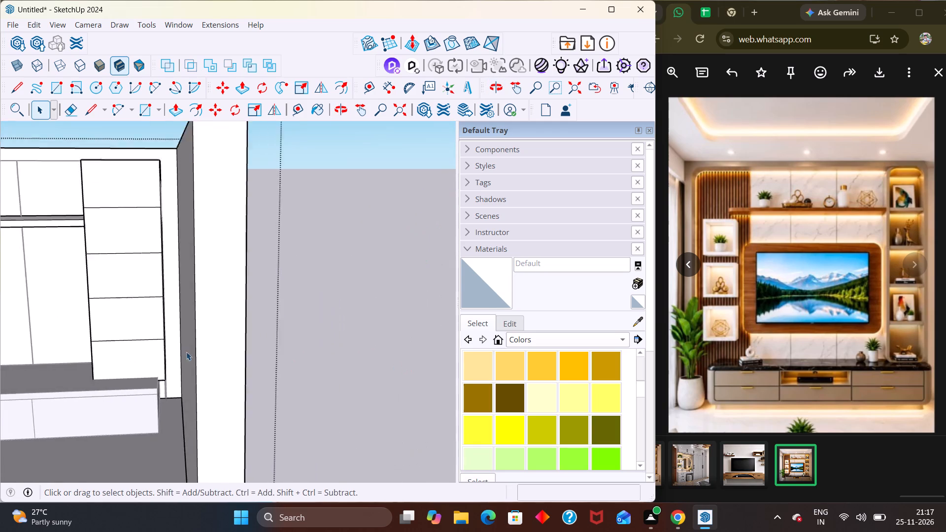
pyautogui.scroll(6, 186, 352)
pyautogui.doubleClick(126, 375)
pyautogui.moveTo(134, 383); pyautogui.dragTo(191, 402, button='middle')
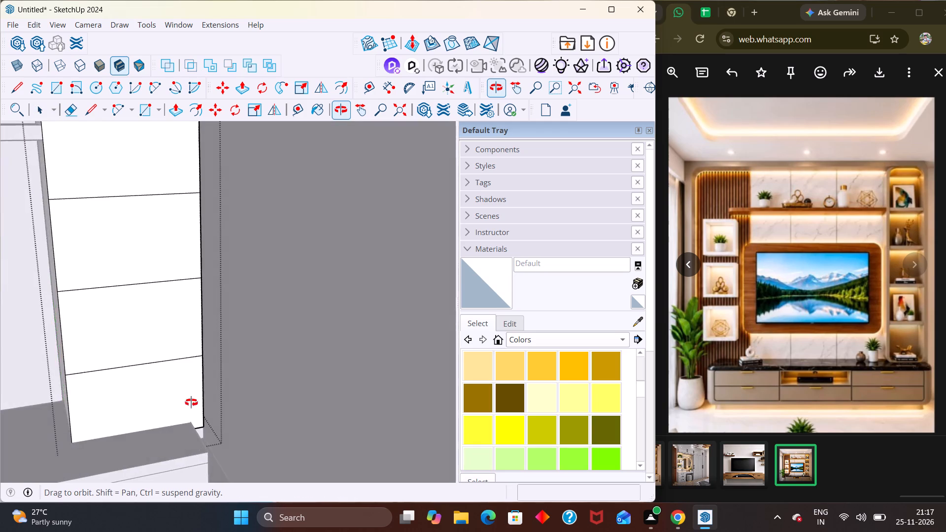
pyautogui.moveTo(191, 402); pyautogui.dragTo(191, 401, button='middle')
pyautogui.scroll(-4, 186, 394)
pyautogui.moveTo(185, 396); pyautogui.dragTo(136, 318, button='middle')
pyautogui.scroll(1, 146, 340)
pyautogui.press('p')
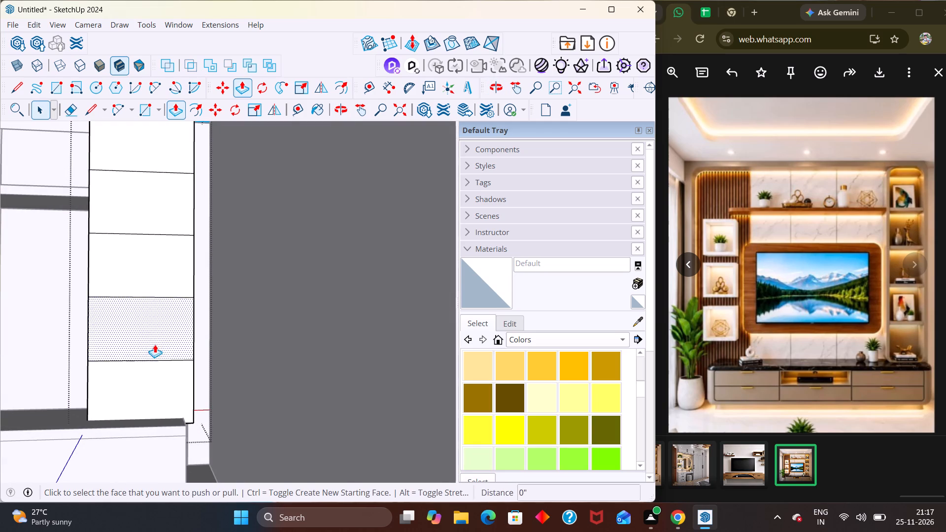
pyautogui.scroll(2, 186, 384)
pyautogui.moveTo(194, 406); pyautogui.dragTo(201, 405, button='middle')
pyautogui.scroll(-4, 201, 405)
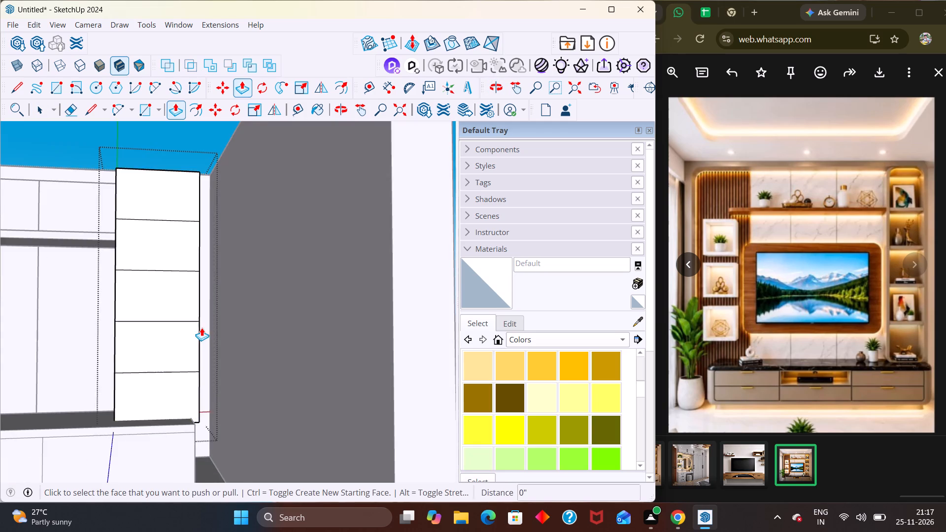
pyautogui.scroll(-2, 202, 329)
pyautogui.moveTo(198, 334); pyautogui.dragTo(165, 337, button='middle')
pyautogui.scroll(6, 204, 352)
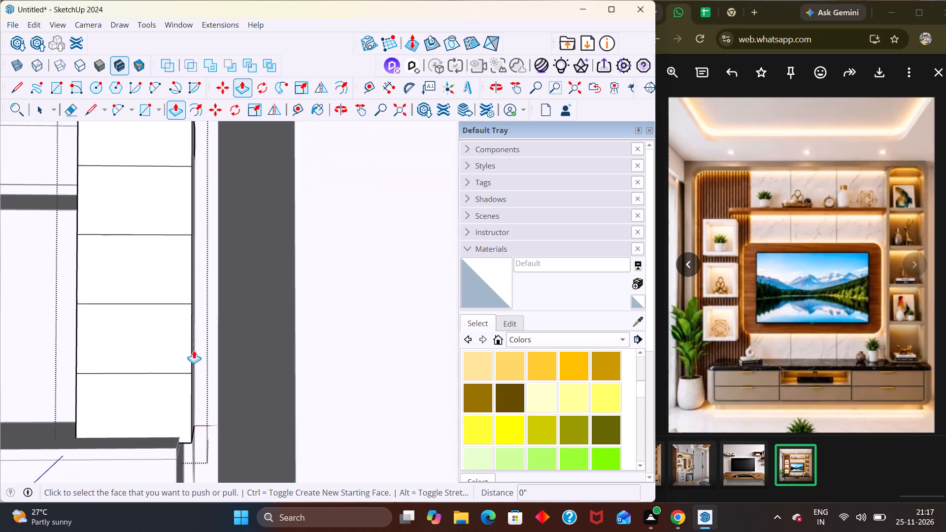
pyautogui.scroll(3, 194, 350)
pyautogui.scroll(6, 187, 398)
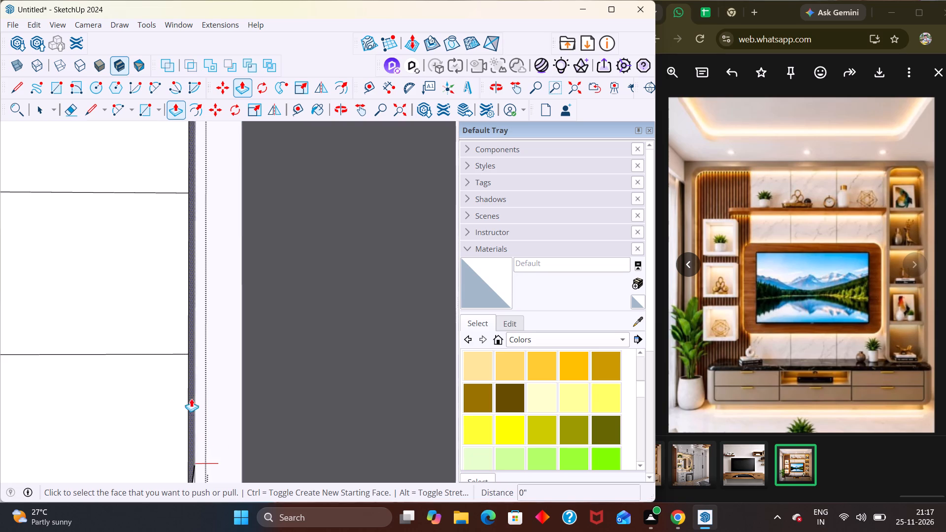
pyautogui.moveTo(191, 413); pyautogui.dragTo(183, 414, button='middle')
pyautogui.scroll(1, 191, 413)
pyautogui.click(189, 411)
pyautogui.moveTo(189, 411); pyautogui.dragTo(185, 411)
pyautogui.scroll(-5, 219, 366)
pyautogui.moveTo(221, 354); pyautogui.dragTo(231, 360, button='middle')
pyautogui.scroll(-4, 221, 354)
pyautogui.scroll(4, 221, 347)
pyautogui.scroll(-1, 222, 347)
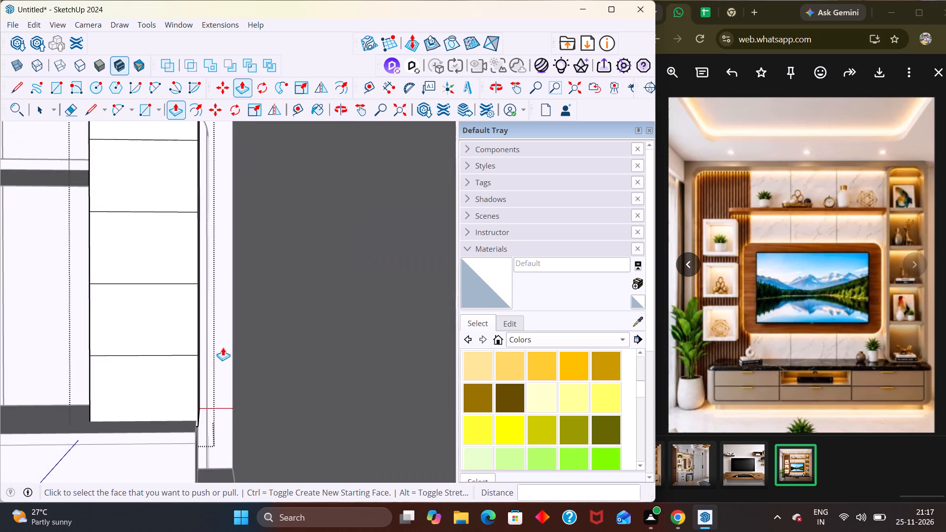
pyautogui.scroll(-13, 221, 333)
pyautogui.press('space')
pyautogui.click(293, 296)
# Inside the tall side unit's group, draw a corner arc with a chord of about 11 1/8" across the front face's top outer corner.
pyautogui.scroll(4, 230, 263)
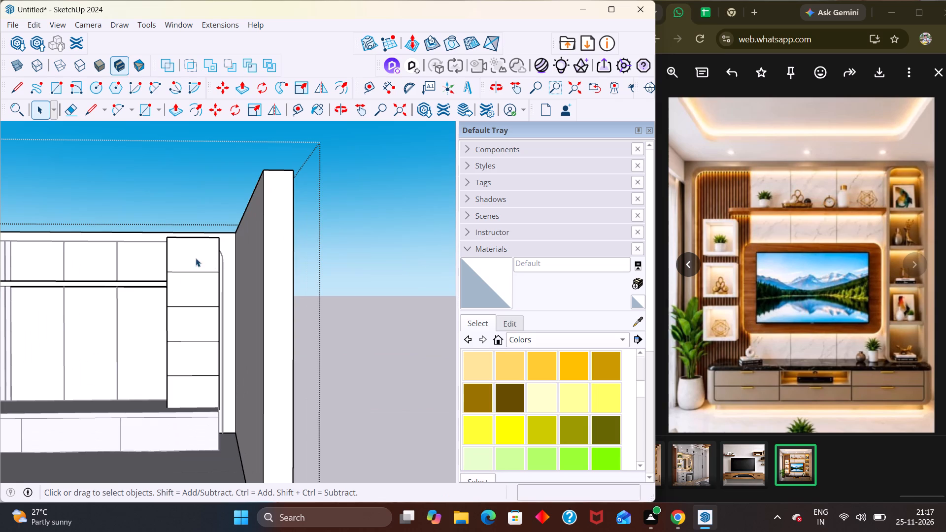
pyautogui.scroll(5, 170, 234)
pyautogui.moveTo(235, 250); pyautogui.dragTo(224, 403, button='middle')
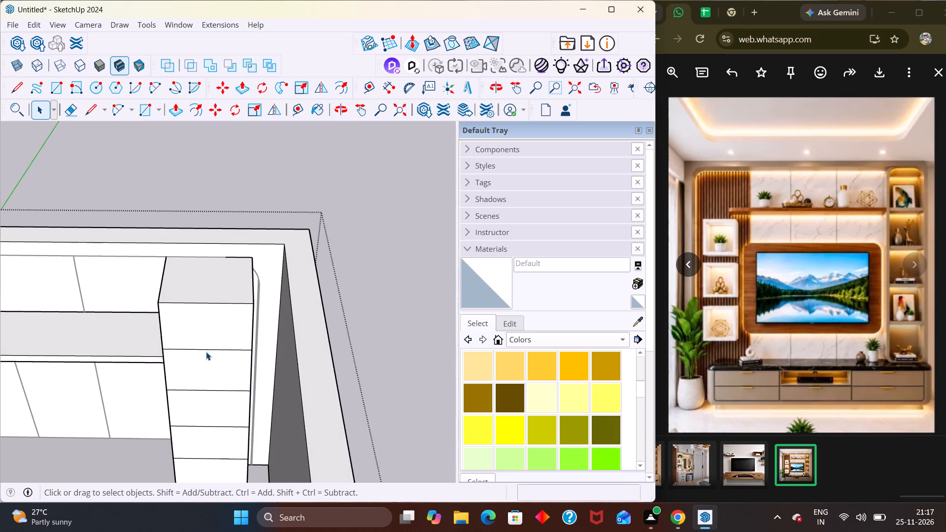
pyautogui.doubleClick(207, 345)
pyautogui.moveTo(207, 345); pyautogui.dragTo(251, 295, button='middle')
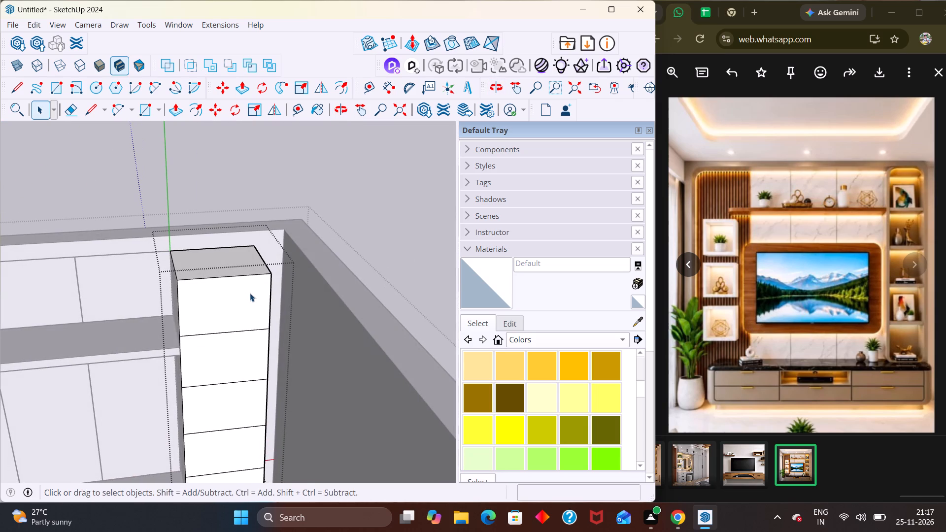
pyautogui.press('a')
pyautogui.click(272, 297)
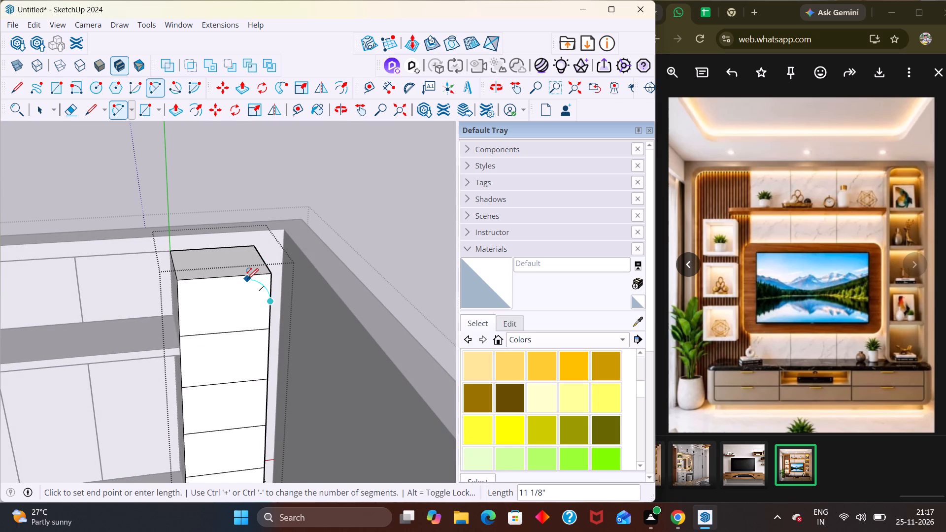
pyautogui.click(247, 277)
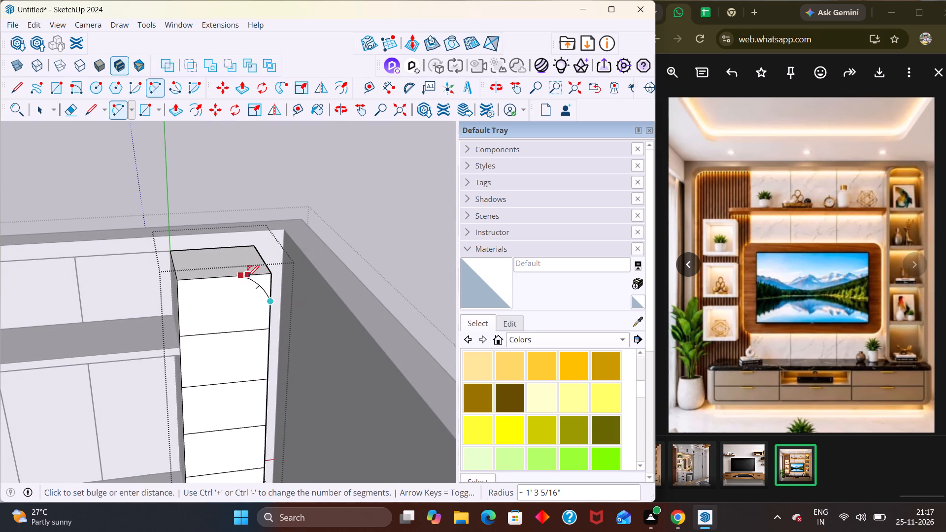
pyautogui.click(251, 277)
pyautogui.press('space')
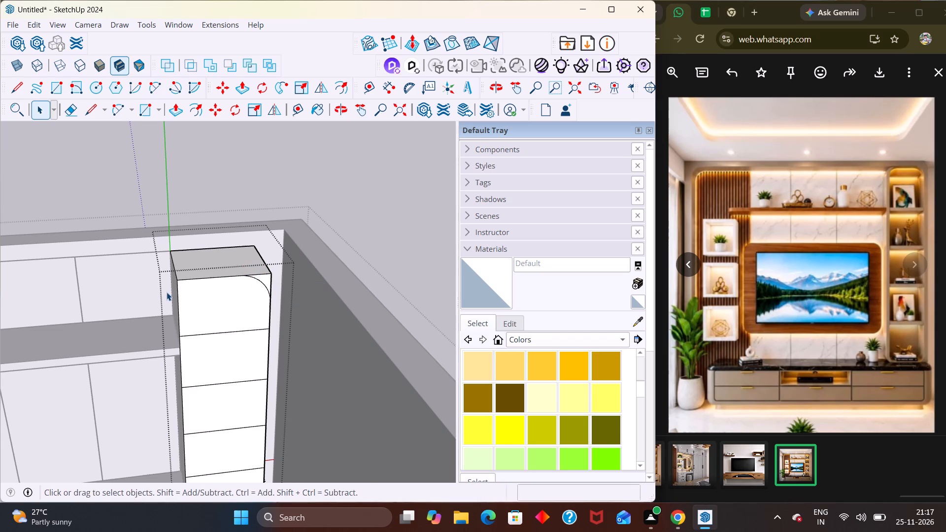
# Draw a matching corner arc with a bulge of about 1 7/8" across the tall side unit's inner top front corner.
pyautogui.press('a')
pyautogui.click(180, 301)
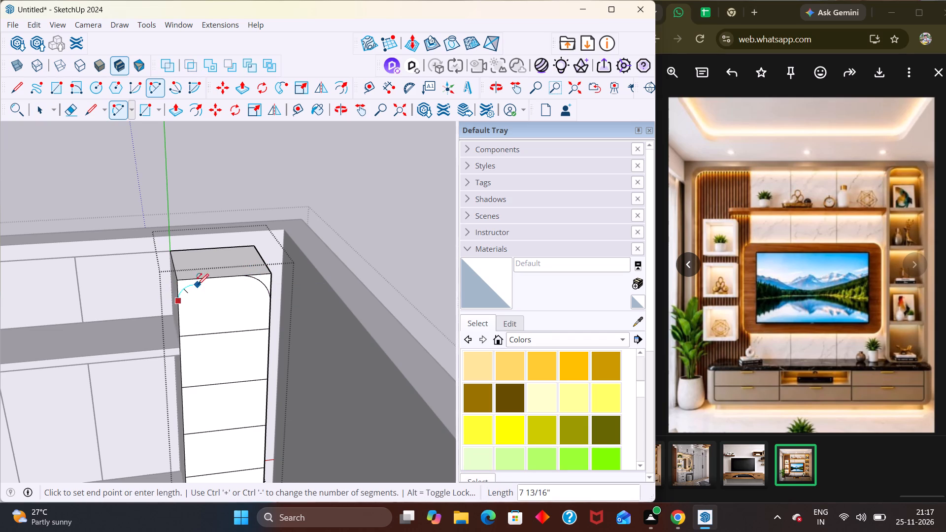
pyautogui.click(216, 280)
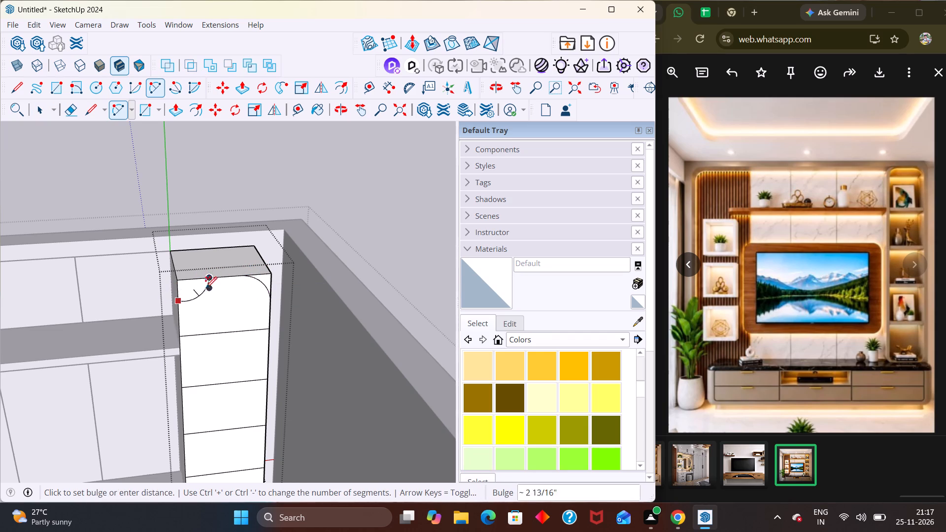
pyautogui.scroll(8, 179, 287)
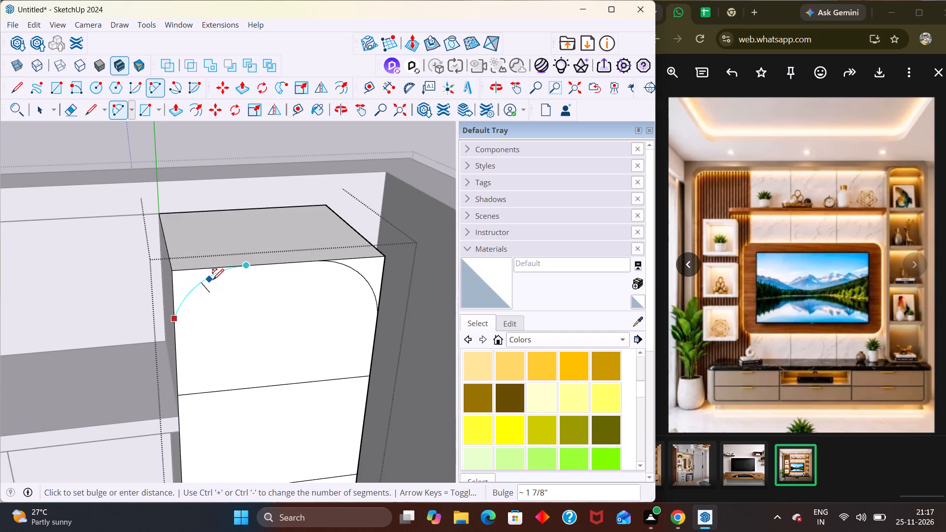
pyautogui.click(213, 280)
pyautogui.press('Escape')
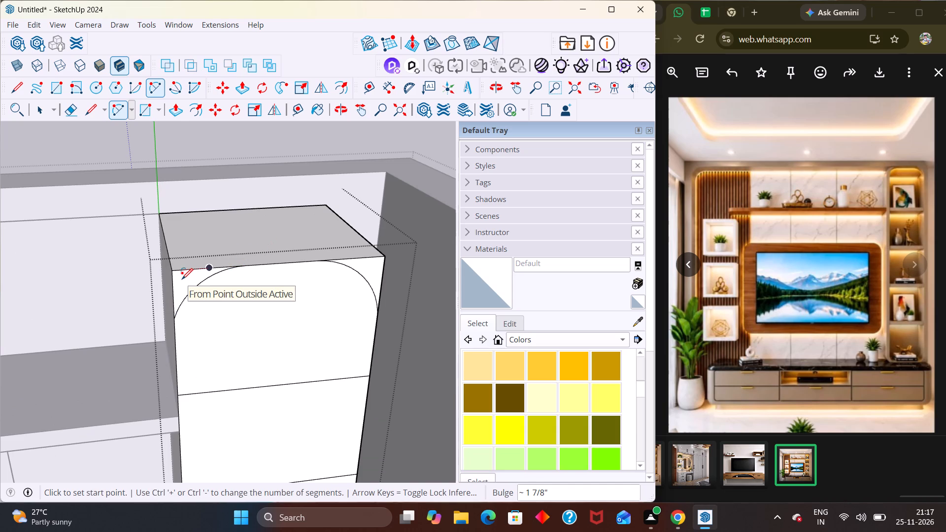
# Push/Pull both waste corners outside the arcs through the tall side unit's depth to round its top, and leave the group.
pyautogui.press('p')
pyautogui.click(188, 283)
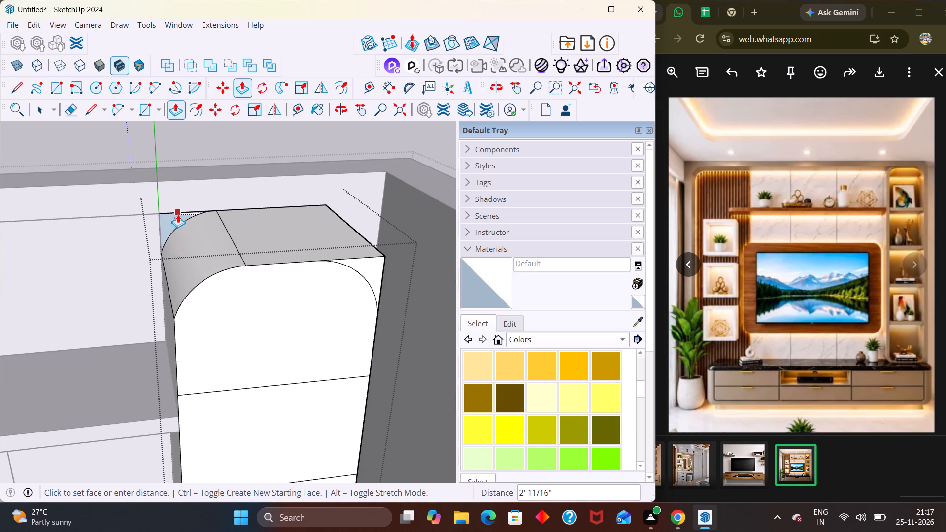
pyautogui.click(178, 214)
pyautogui.scroll(-1, 225, 238)
pyautogui.scroll(1, 226, 239)
pyautogui.scroll(-3, 227, 240)
pyautogui.click(339, 263)
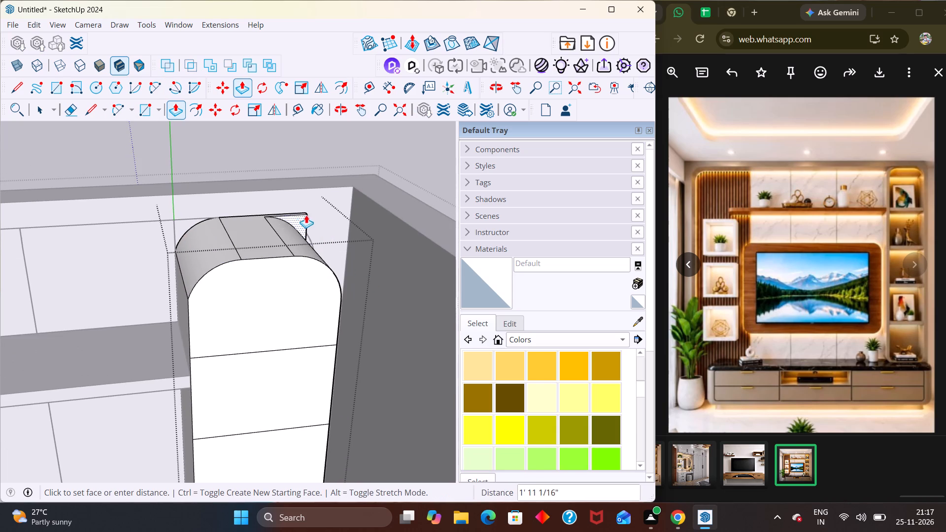
pyautogui.click(265, 217)
pyautogui.scroll(-7, 270, 207)
pyautogui.press('space')
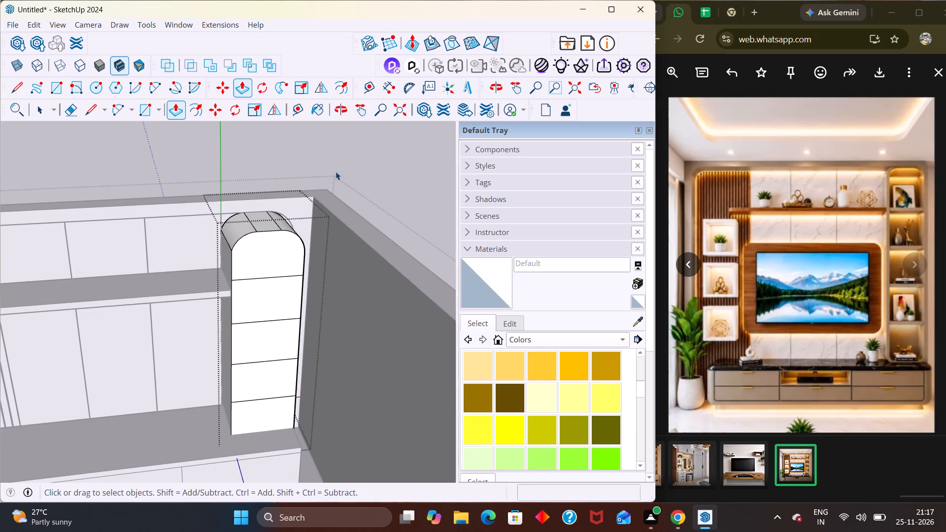
pyautogui.click(336, 171)
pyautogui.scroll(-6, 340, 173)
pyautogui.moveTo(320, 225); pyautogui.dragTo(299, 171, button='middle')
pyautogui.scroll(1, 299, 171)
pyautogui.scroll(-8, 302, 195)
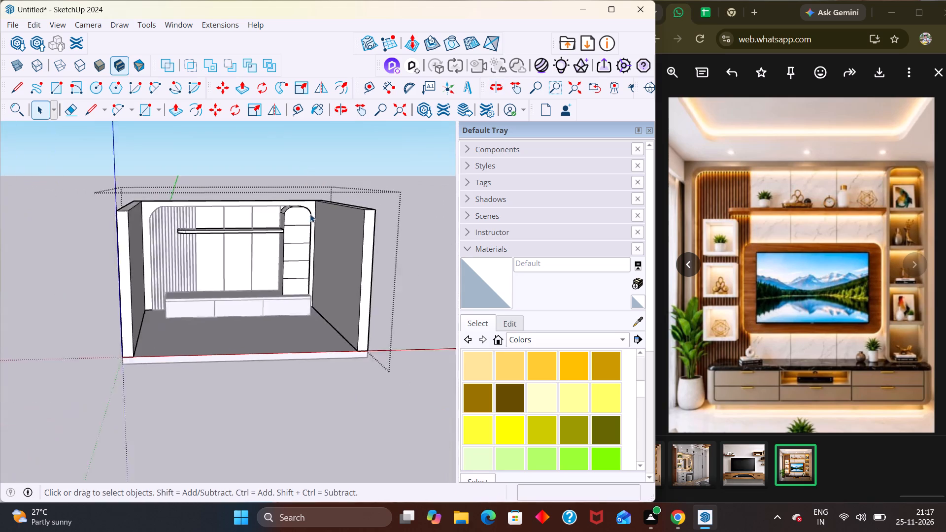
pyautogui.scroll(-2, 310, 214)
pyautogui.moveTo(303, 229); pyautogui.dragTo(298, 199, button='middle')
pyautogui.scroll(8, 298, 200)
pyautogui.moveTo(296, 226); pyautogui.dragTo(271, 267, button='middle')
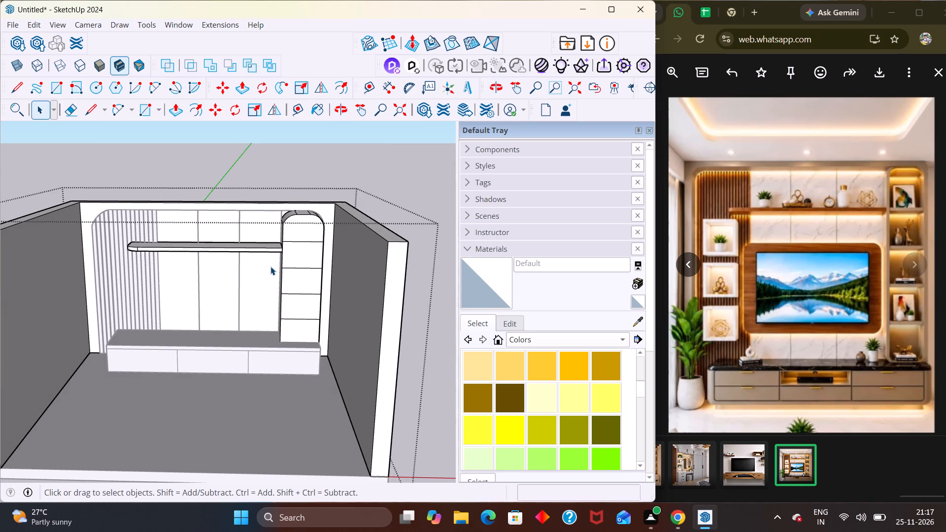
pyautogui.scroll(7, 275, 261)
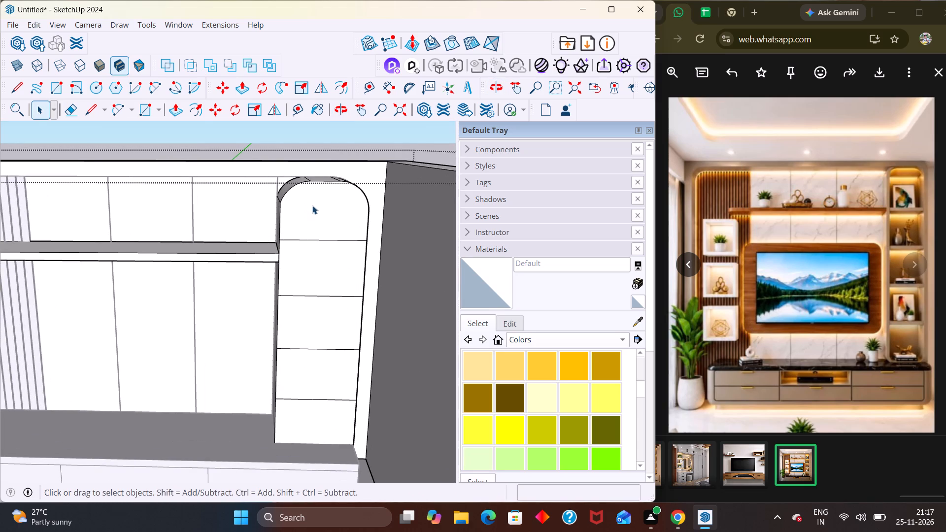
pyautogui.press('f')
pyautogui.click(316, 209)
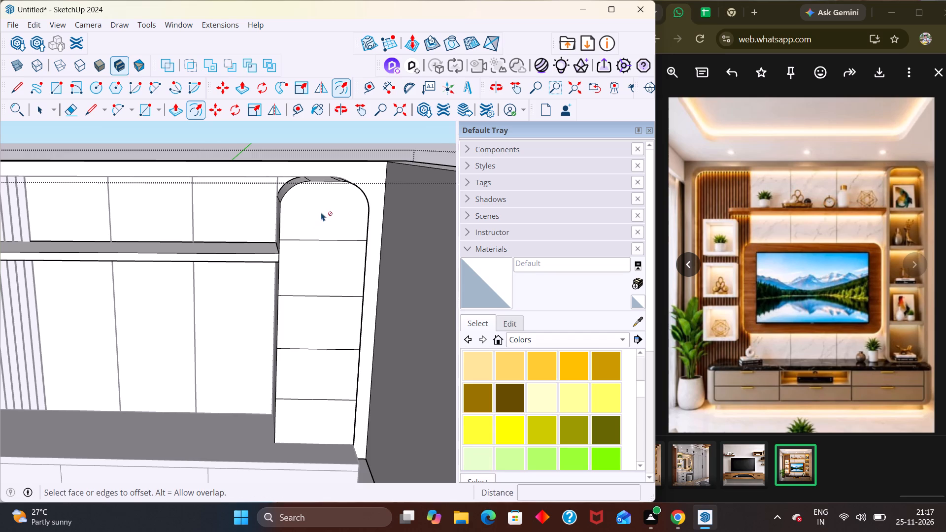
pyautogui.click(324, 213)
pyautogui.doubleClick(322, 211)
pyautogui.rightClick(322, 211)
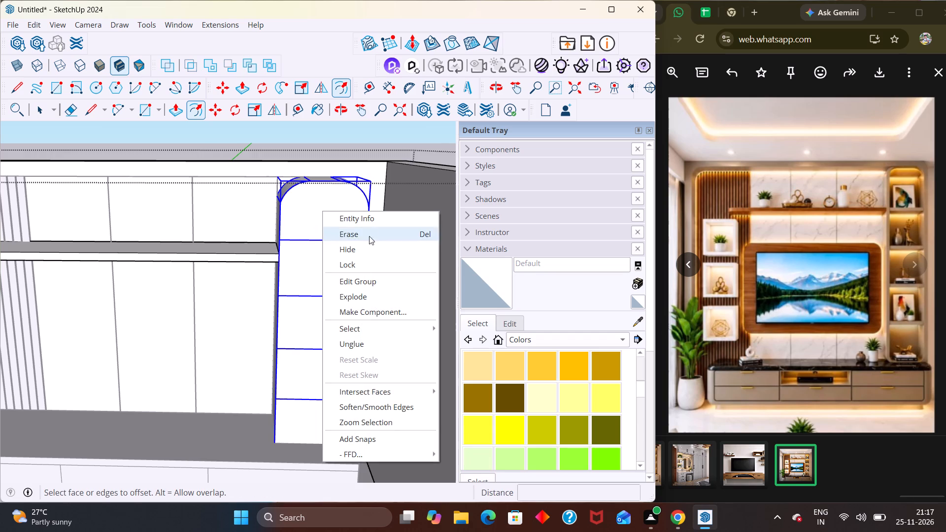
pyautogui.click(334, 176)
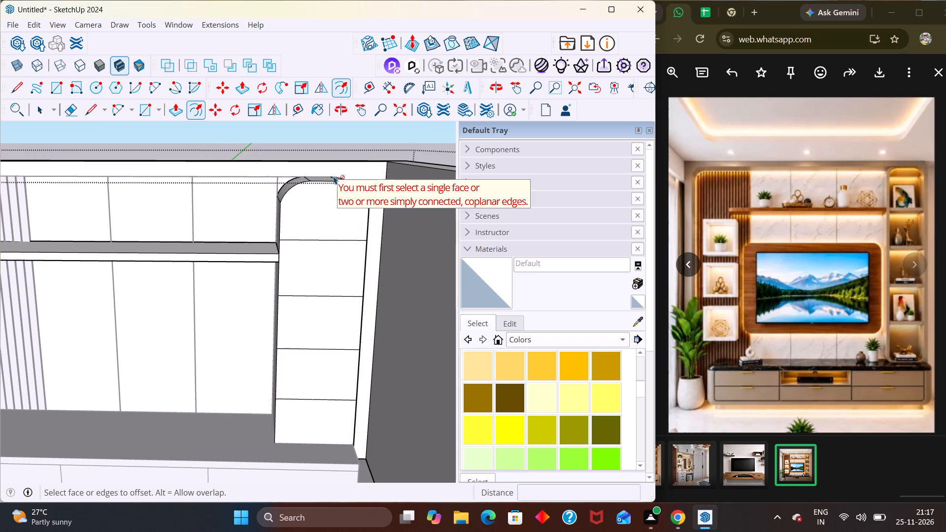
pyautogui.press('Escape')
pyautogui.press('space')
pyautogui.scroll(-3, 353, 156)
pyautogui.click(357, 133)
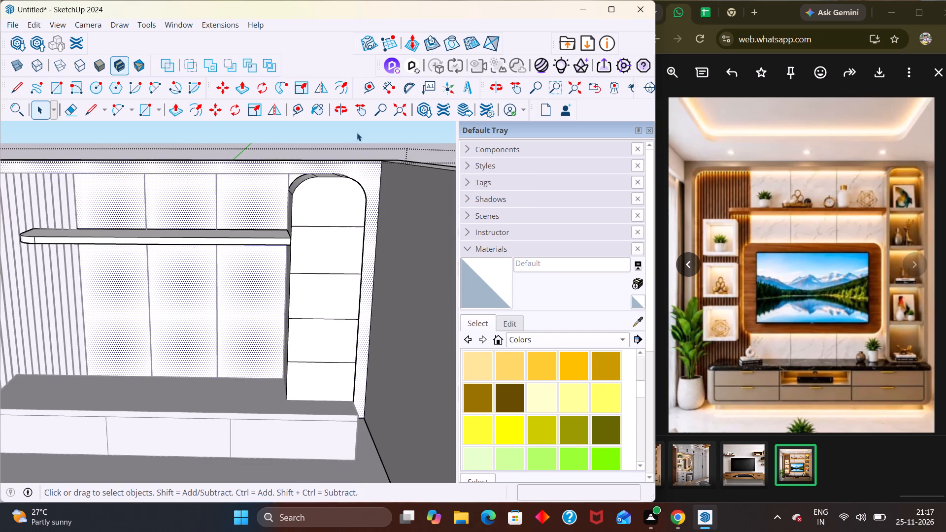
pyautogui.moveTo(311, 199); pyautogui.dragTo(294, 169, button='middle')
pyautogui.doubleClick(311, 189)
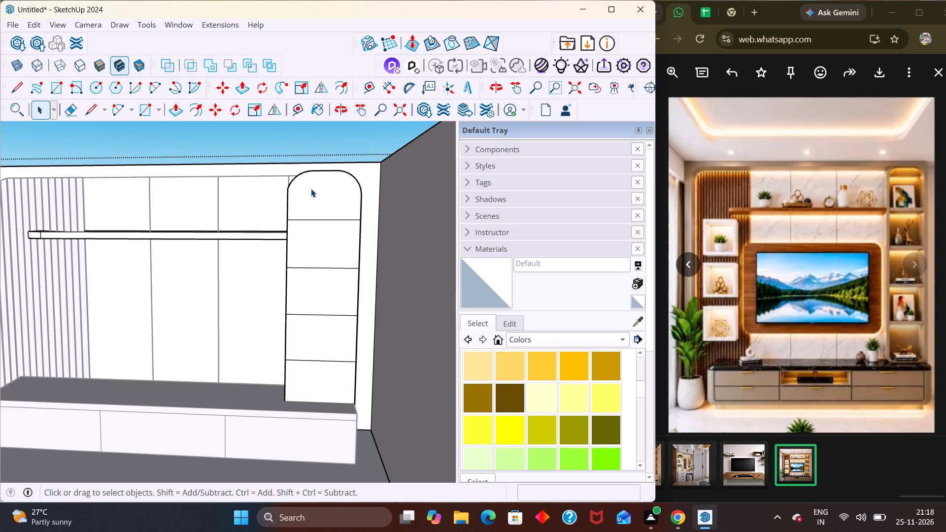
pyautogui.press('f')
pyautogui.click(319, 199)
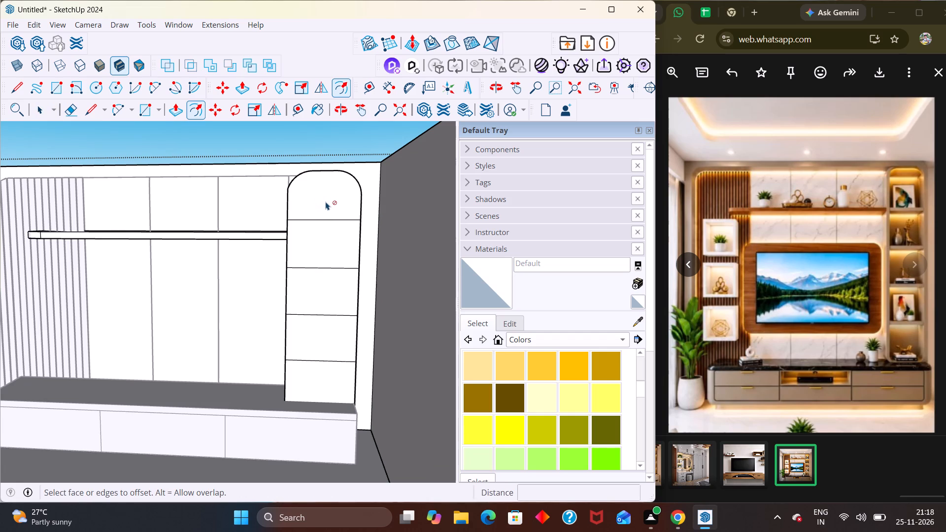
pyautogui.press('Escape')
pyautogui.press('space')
# Inside the tall side unit's group, offset the top compartment's outline slightly inward and repeat the same offset on the three compartments below.
pyautogui.click(326, 201)
pyautogui.doubleClick(325, 202)
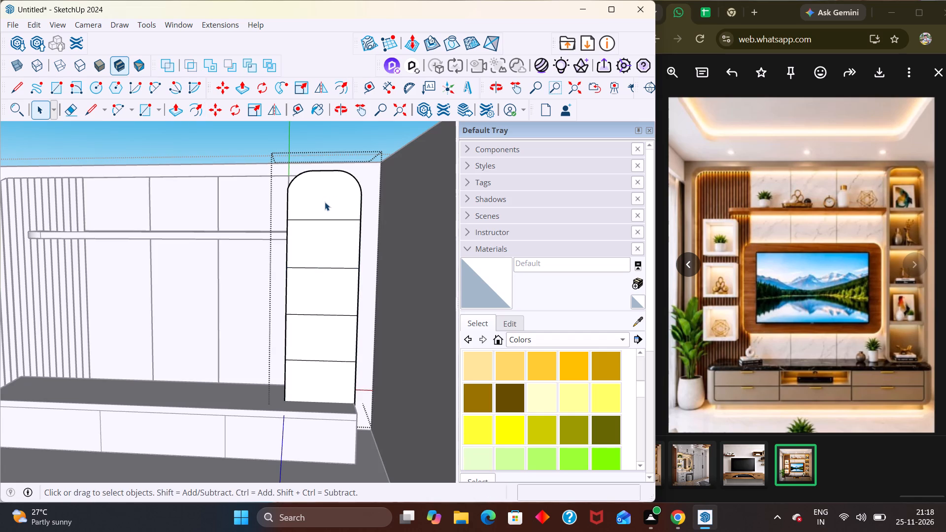
pyautogui.press('f')
pyautogui.click(328, 196)
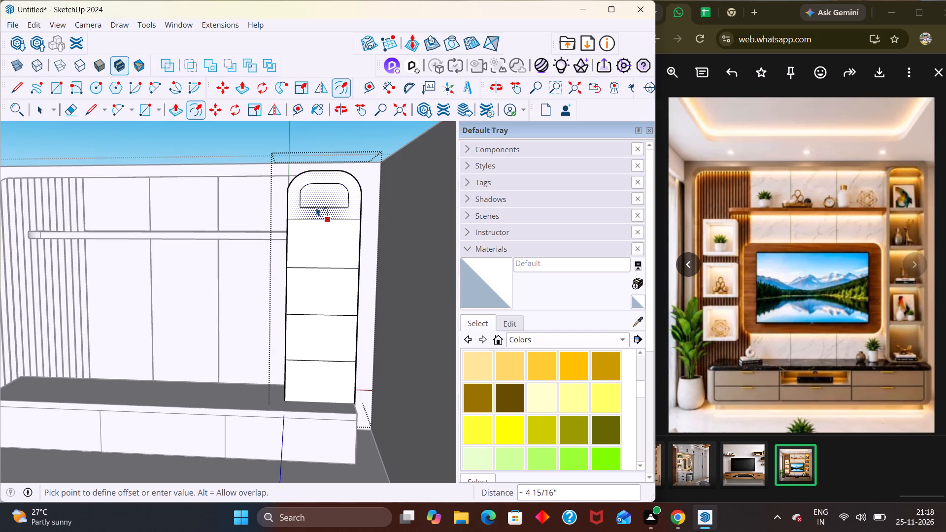
pyautogui.scroll(6, 316, 207)
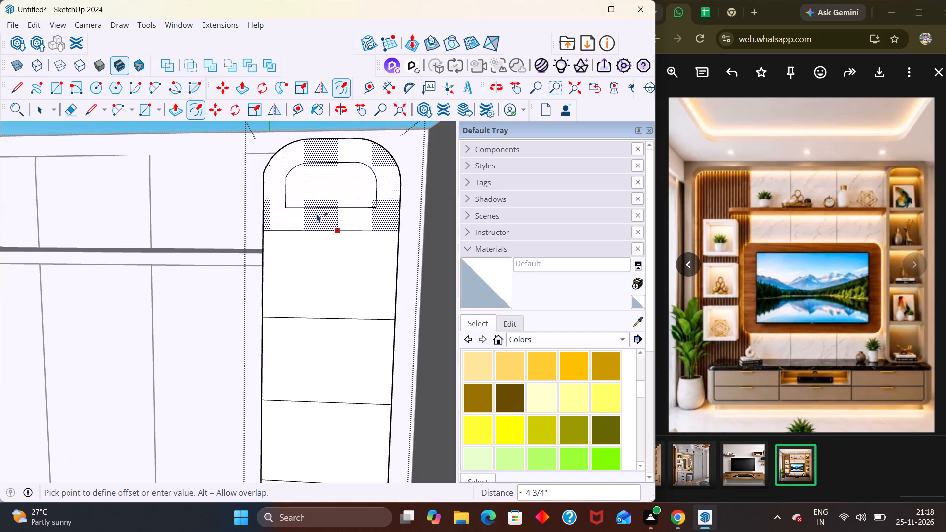
pyautogui.click(326, 226)
pyautogui.doubleClick(332, 272)
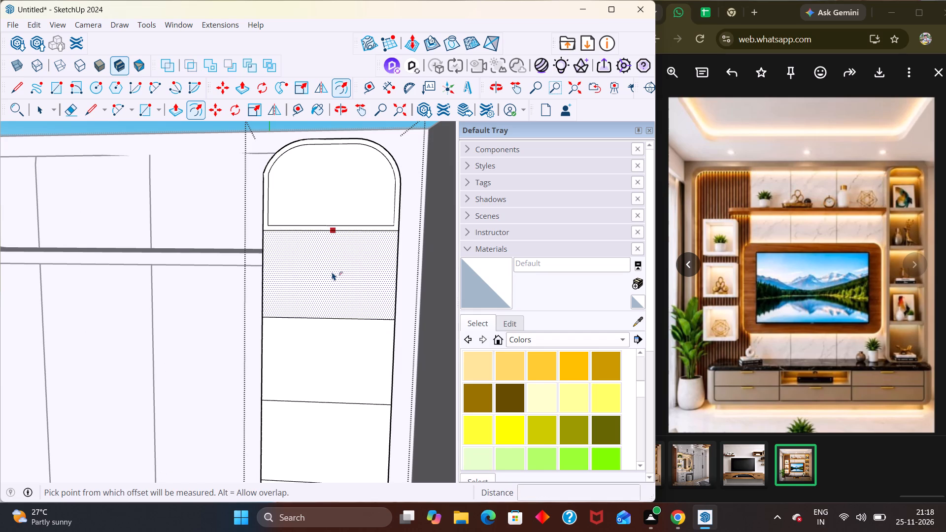
pyautogui.scroll(-5, 333, 262)
pyautogui.doubleClick(339, 324)
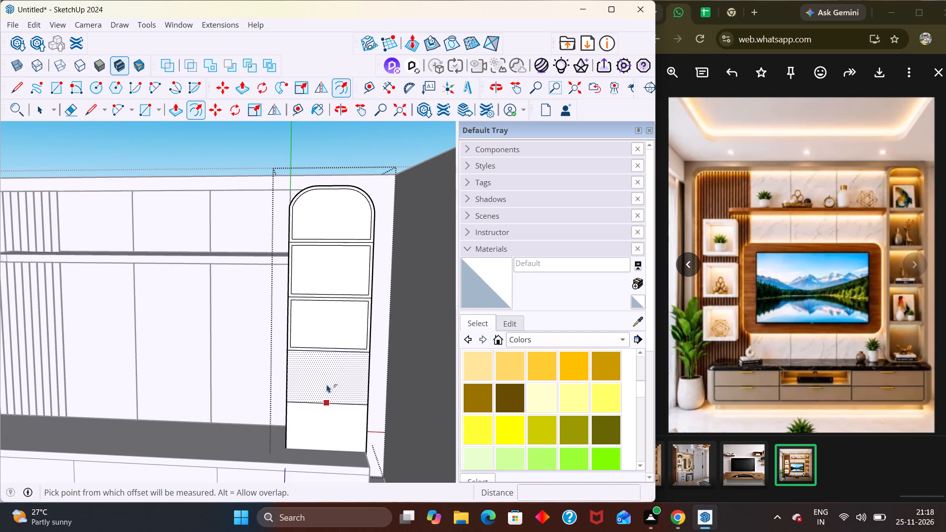
pyautogui.doubleClick(326, 380)
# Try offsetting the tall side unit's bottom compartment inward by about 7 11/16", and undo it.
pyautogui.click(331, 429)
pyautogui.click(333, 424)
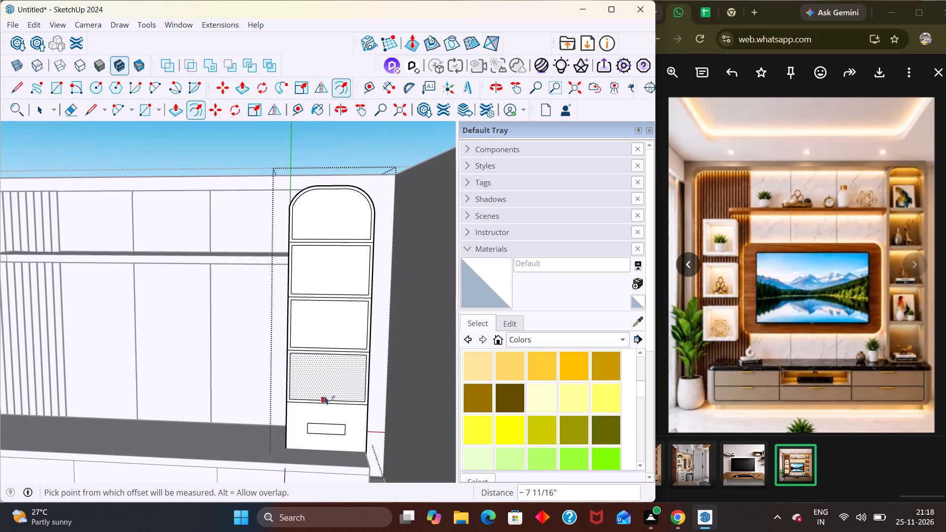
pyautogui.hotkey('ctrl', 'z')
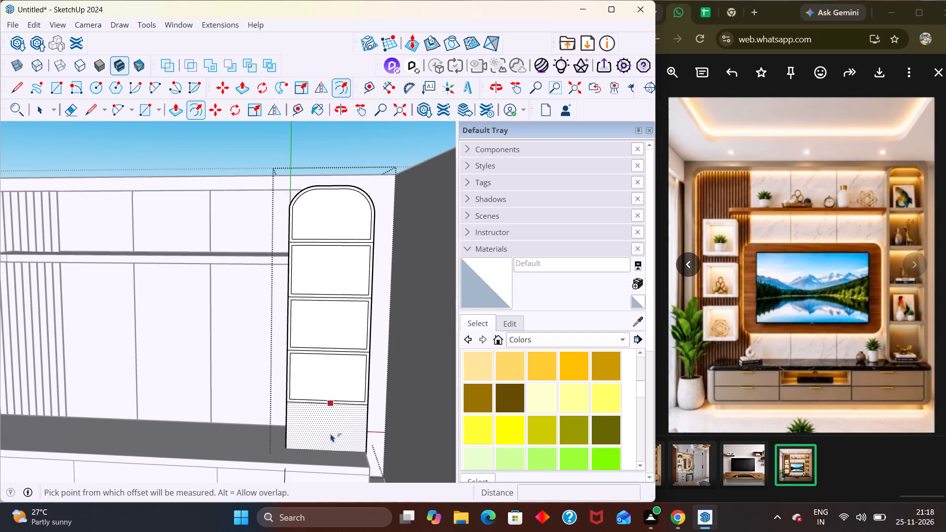
# Offset the tall side unit's bottom compartment outline inward by about 1 3/8" to form a narrow border like the other compartments.
pyautogui.click(331, 434)
pyautogui.scroll(3, 282, 391)
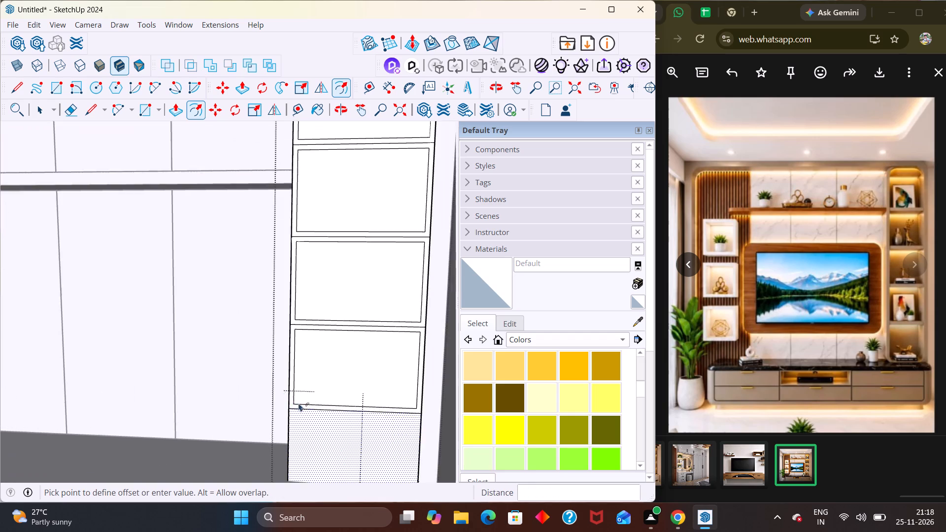
pyautogui.scroll(3, 299, 403)
pyautogui.scroll(-6, 339, 434)
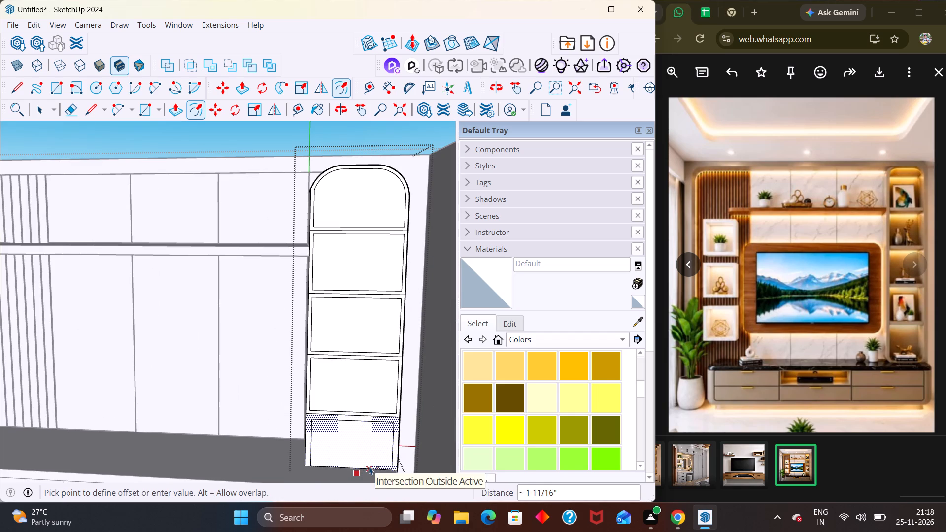
pyautogui.scroll(3, 370, 465)
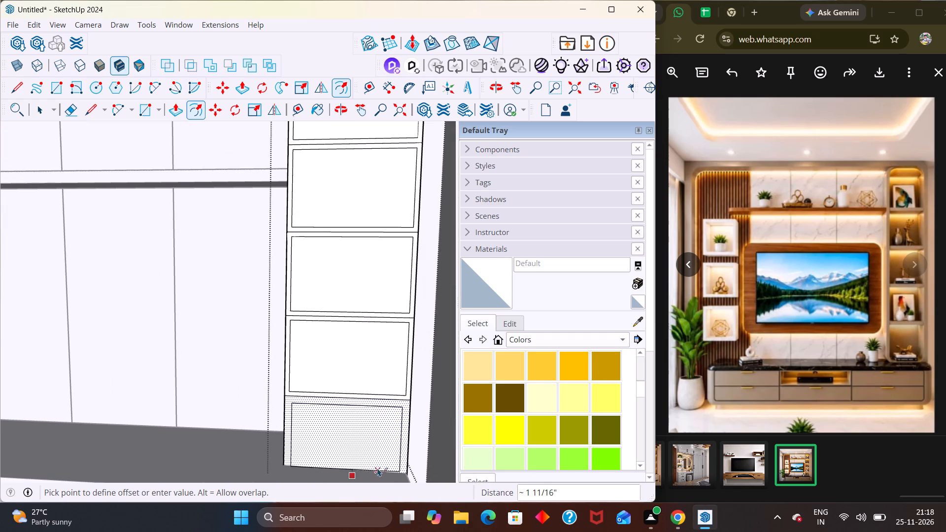
pyautogui.scroll(3, 403, 453)
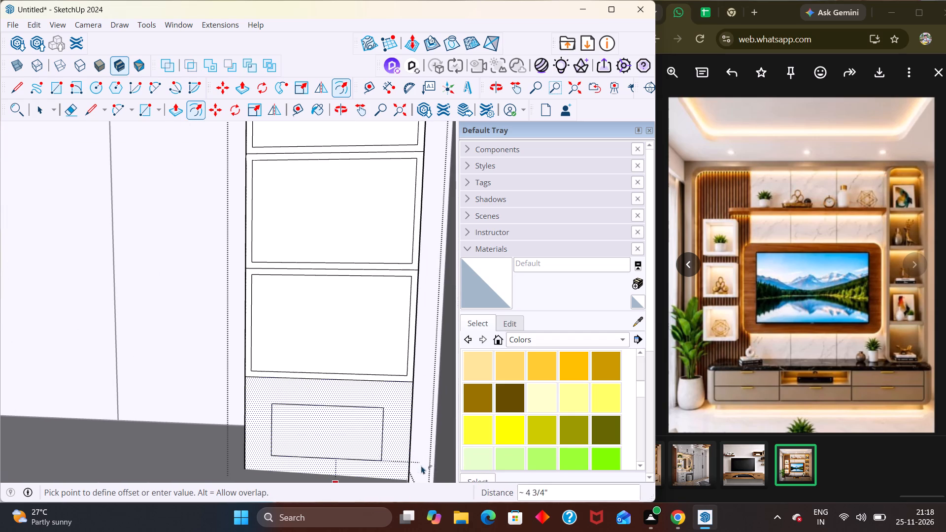
pyautogui.scroll(-3, 377, 430)
pyautogui.scroll(1, 391, 431)
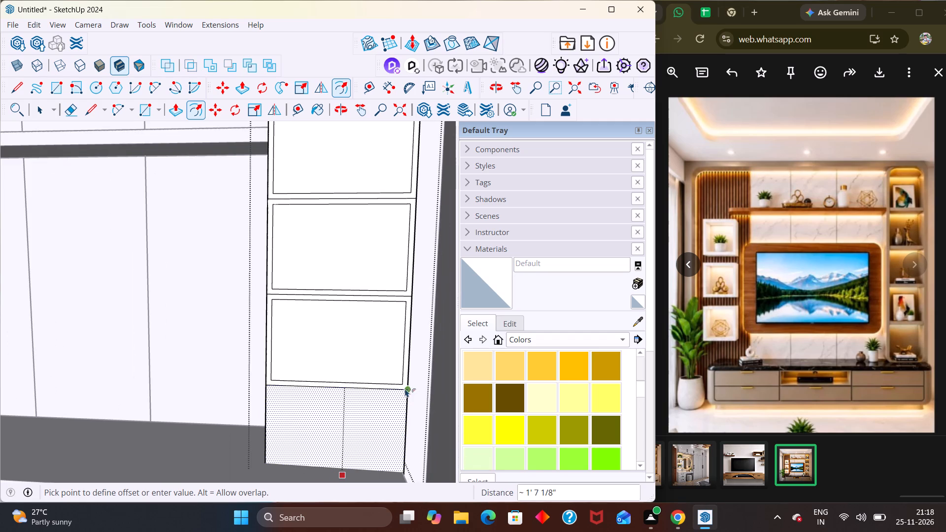
pyautogui.scroll(3, 397, 399)
pyautogui.scroll(-2, 397, 399)
pyautogui.scroll(1, 398, 399)
pyautogui.scroll(-4, 400, 398)
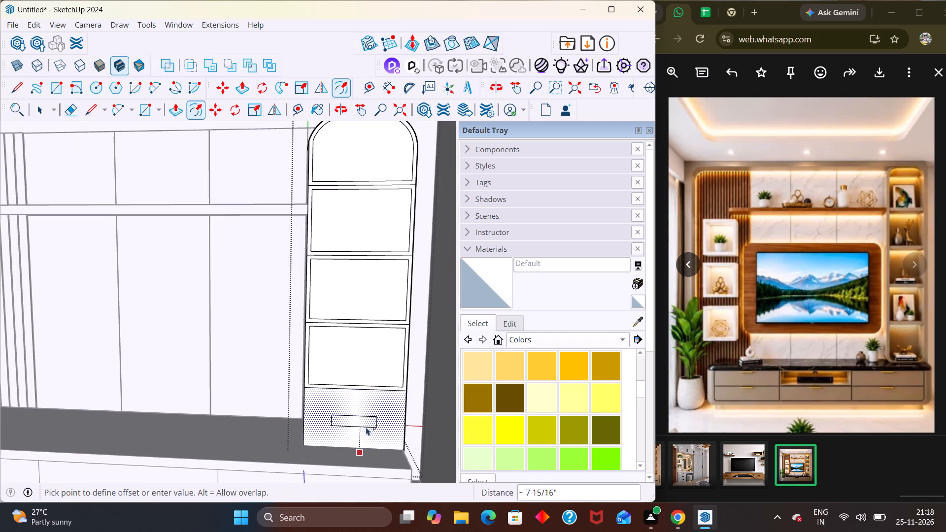
pyautogui.scroll(2, 392, 447)
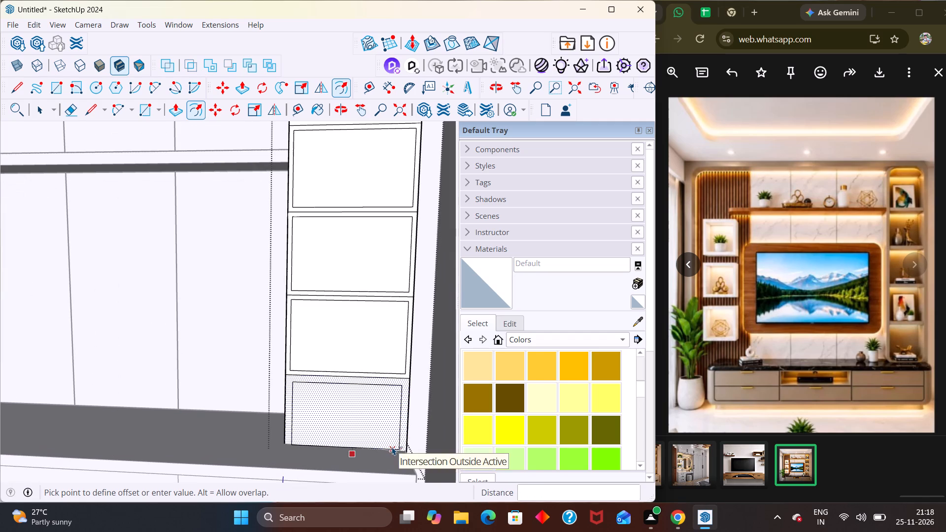
pyautogui.scroll(3, 399, 446)
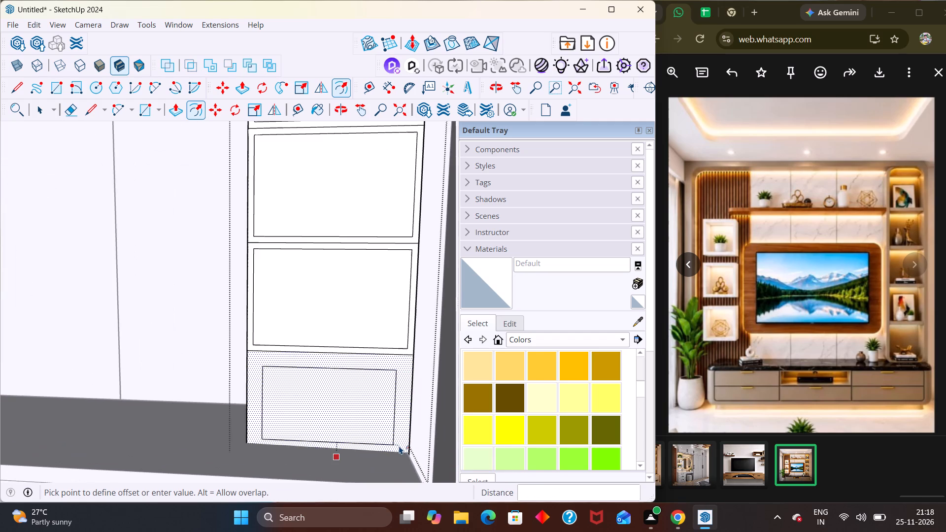
pyautogui.scroll(1, 416, 444)
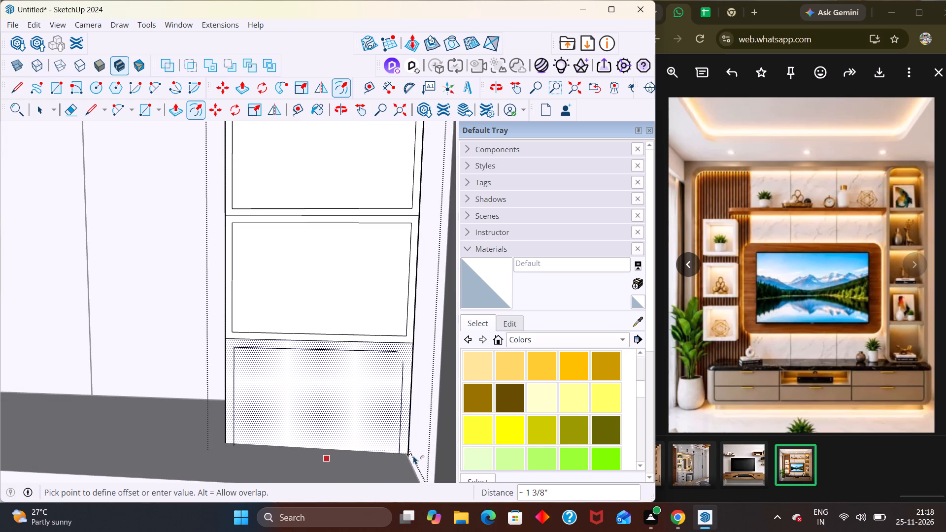
pyautogui.click(412, 455)
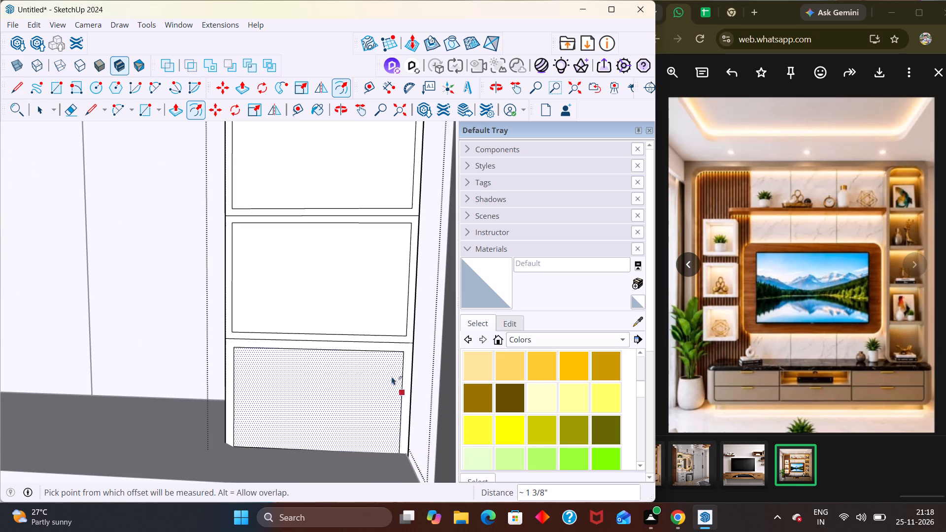
pyautogui.scroll(-6, 391, 368)
pyautogui.press('space')
# Push/Pull the tall side unit's top compartment inward about 2' 11/16", repeat the depth on the four compartments below, and leave the group.
pyautogui.scroll(-6, 369, 362)
pyautogui.moveTo(360, 377); pyautogui.dragTo(374, 340, button='middle')
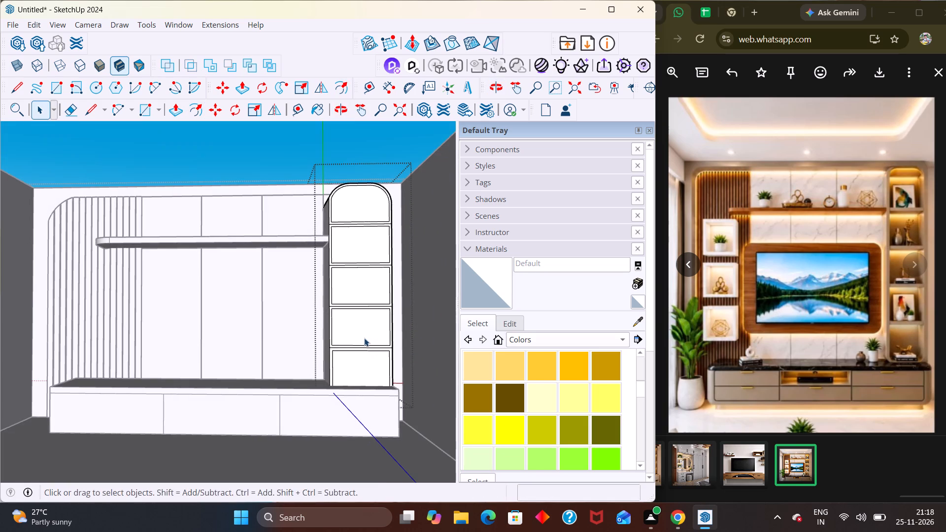
pyautogui.moveTo(394, 381); pyautogui.dragTo(450, 395, button='middle')
pyautogui.press('p')
pyautogui.click(367, 214)
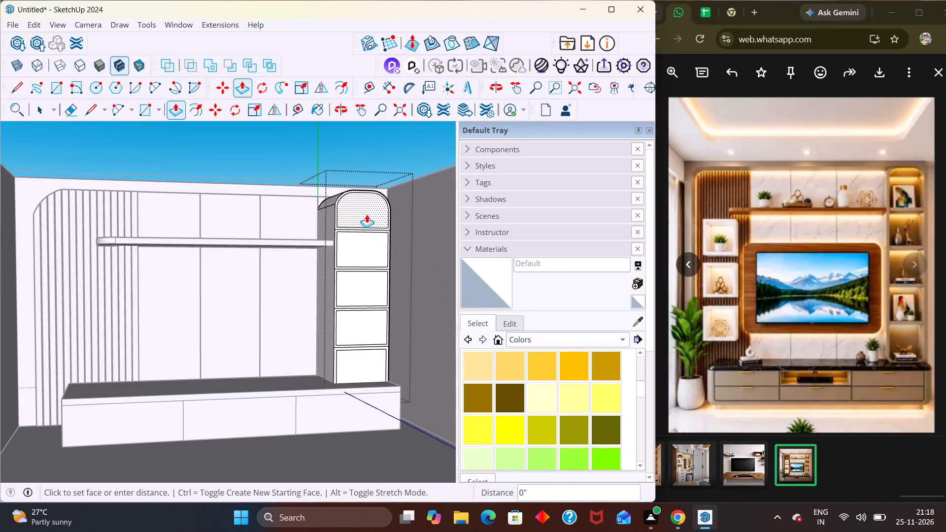
pyautogui.click(320, 211)
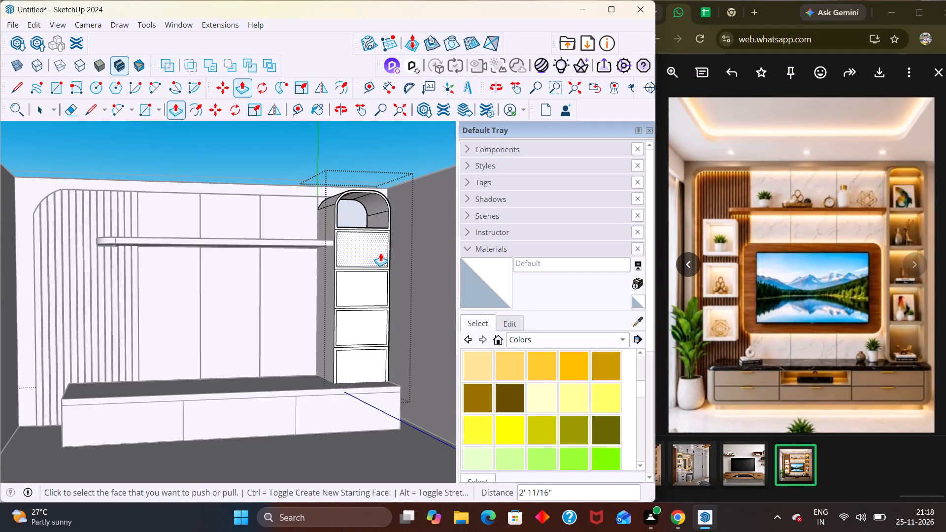
pyautogui.doubleClick(380, 253)
pyautogui.doubleClick(369, 282)
pyautogui.doubleClick(365, 325)
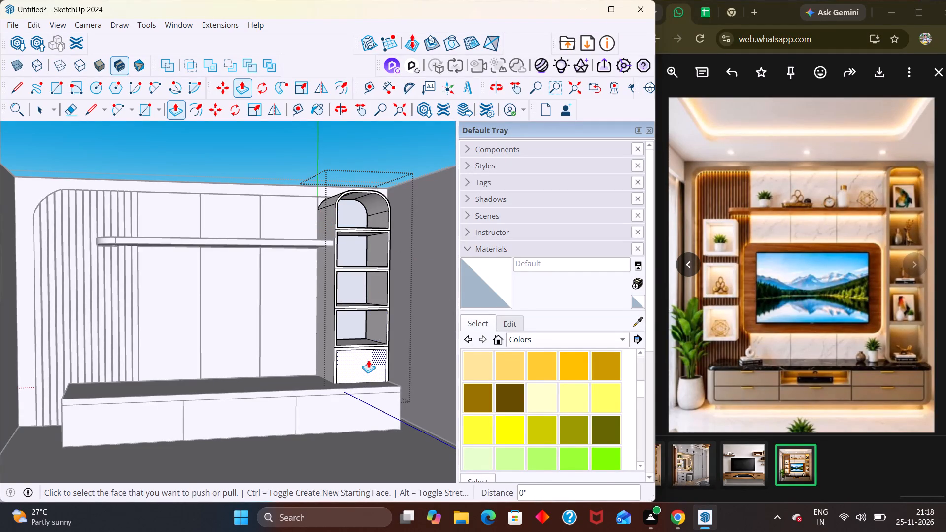
pyautogui.doubleClick(368, 360)
pyautogui.press('Escape')
pyautogui.scroll(-5, 351, 302)
pyautogui.press('space')
pyautogui.click(353, 186)
# Examine the hollowed tall side unit and the whole TV wall from several angles.
pyautogui.moveTo(344, 247); pyautogui.dragTo(328, 261, button='middle')
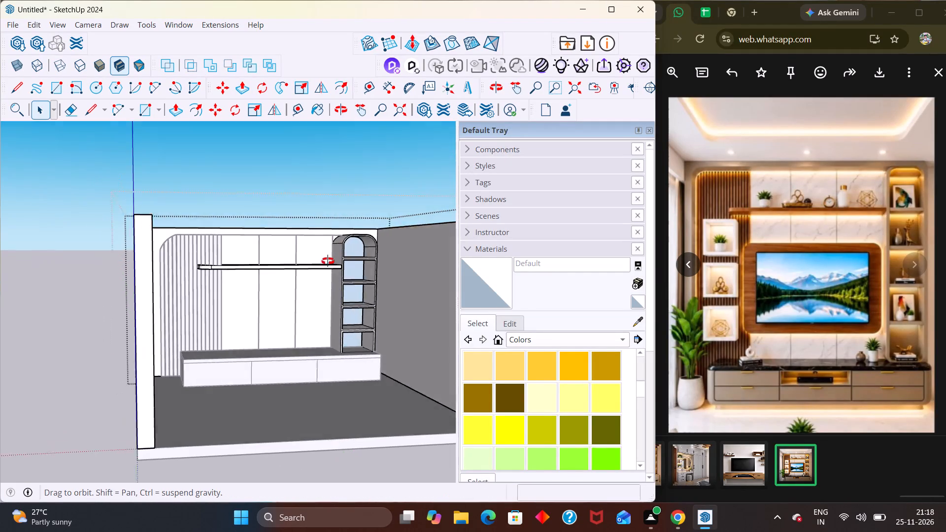
pyautogui.moveTo(328, 261); pyautogui.dragTo(299, 260, button='middle')
pyautogui.moveTo(341, 263); pyautogui.dragTo(289, 254, button='middle')
pyautogui.scroll(2, 295, 257)
pyautogui.moveTo(310, 276); pyautogui.dragTo(332, 302, button='middle')
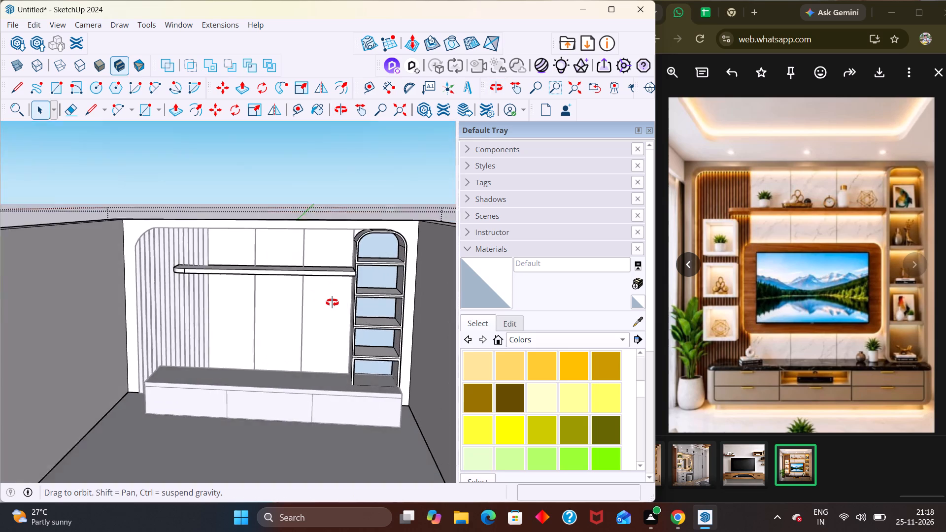
pyautogui.moveTo(332, 302); pyautogui.dragTo(344, 313, button='middle')
pyautogui.moveTo(342, 310); pyautogui.dragTo(353, 282, button='middle')
pyautogui.scroll(1, 354, 289)
pyautogui.scroll(-2, 352, 284)
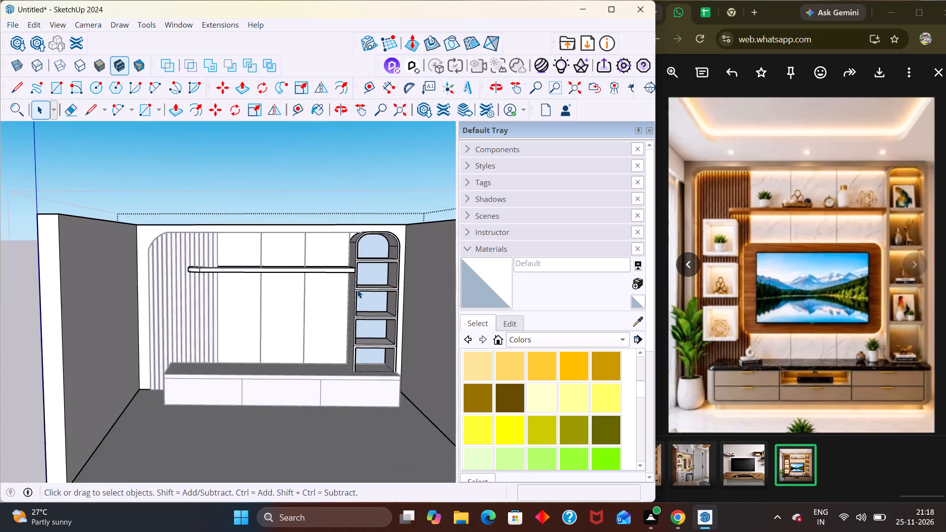
pyautogui.moveTo(348, 291); pyautogui.dragTo(305, 281, button='middle')
pyautogui.scroll(-3, 307, 285)
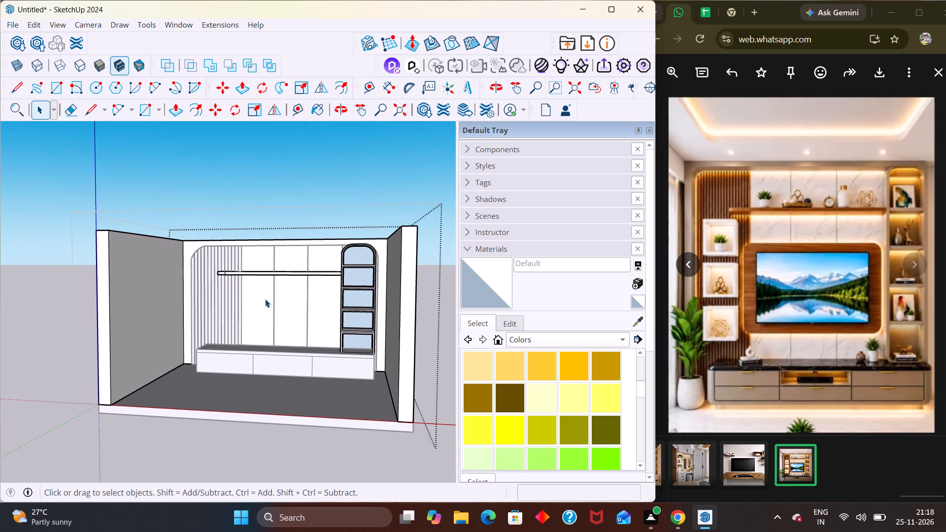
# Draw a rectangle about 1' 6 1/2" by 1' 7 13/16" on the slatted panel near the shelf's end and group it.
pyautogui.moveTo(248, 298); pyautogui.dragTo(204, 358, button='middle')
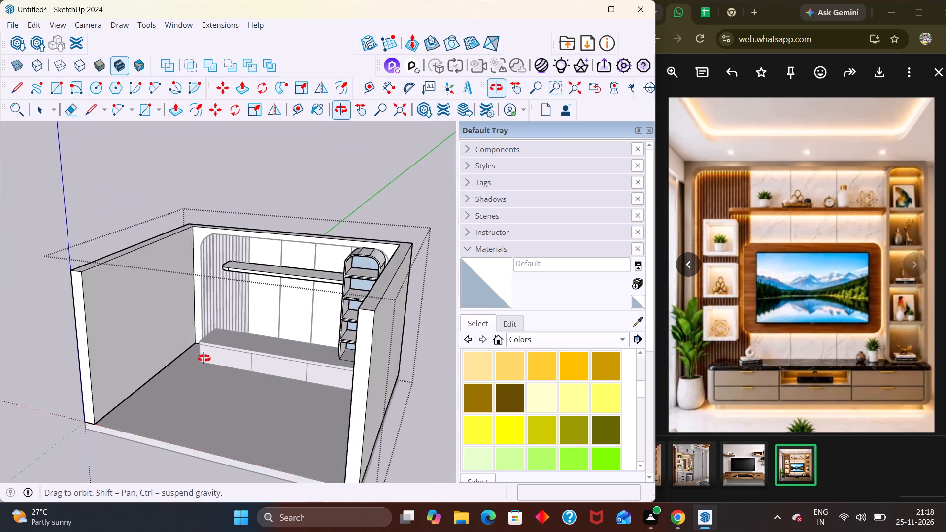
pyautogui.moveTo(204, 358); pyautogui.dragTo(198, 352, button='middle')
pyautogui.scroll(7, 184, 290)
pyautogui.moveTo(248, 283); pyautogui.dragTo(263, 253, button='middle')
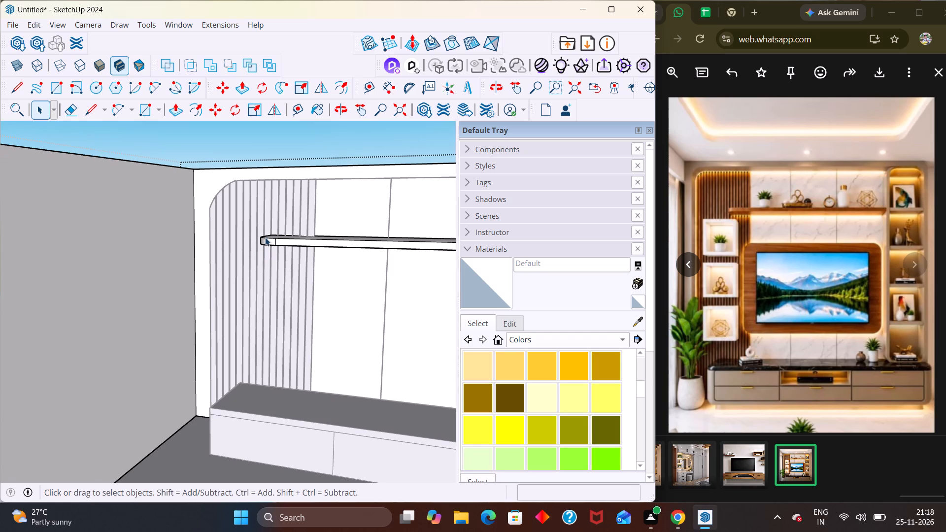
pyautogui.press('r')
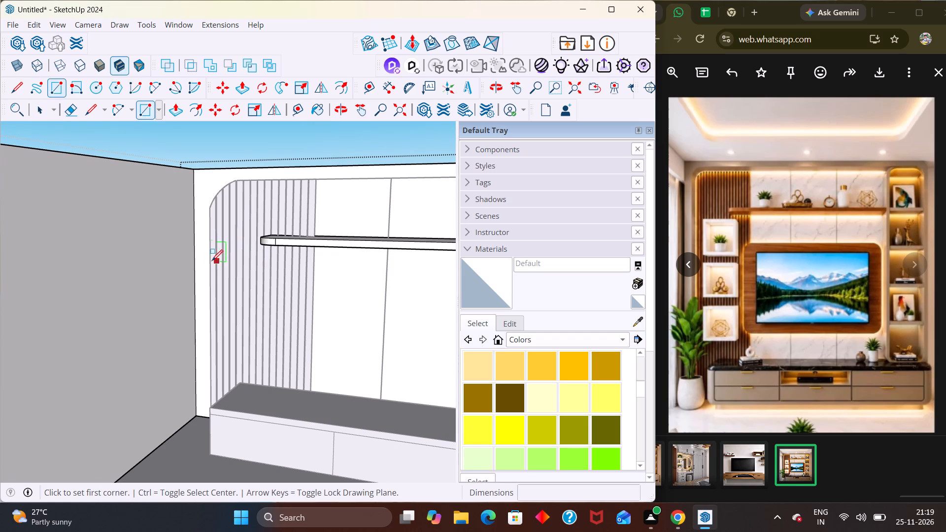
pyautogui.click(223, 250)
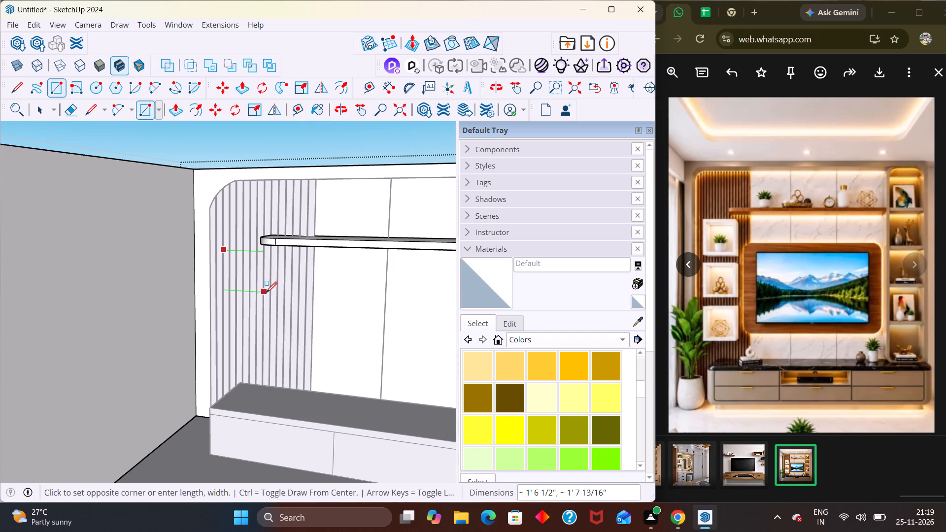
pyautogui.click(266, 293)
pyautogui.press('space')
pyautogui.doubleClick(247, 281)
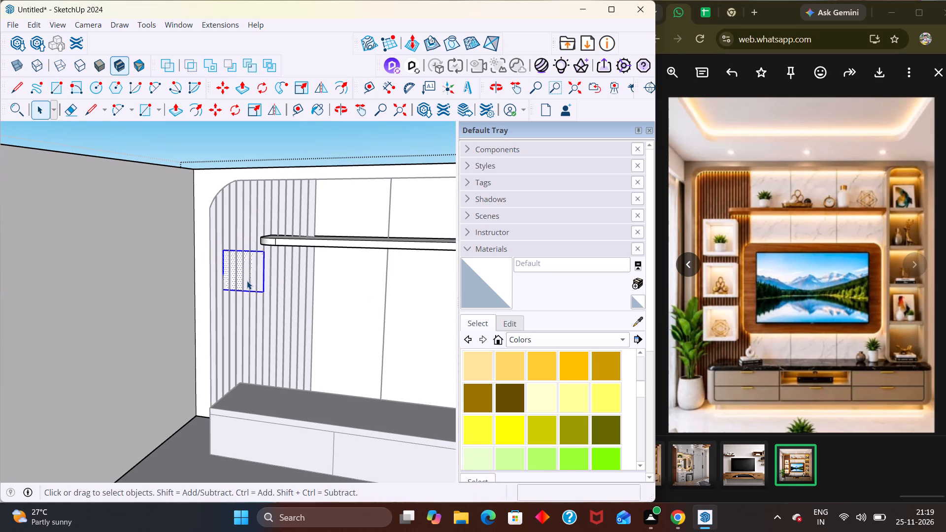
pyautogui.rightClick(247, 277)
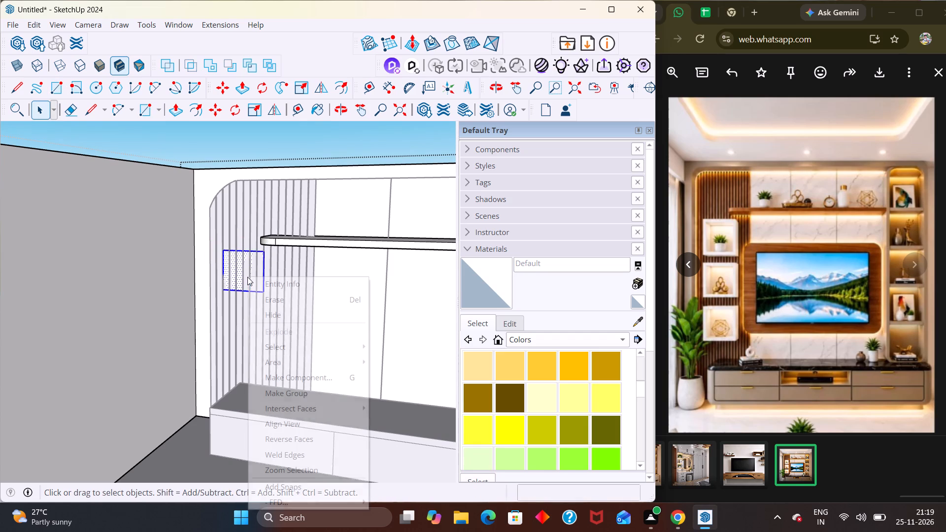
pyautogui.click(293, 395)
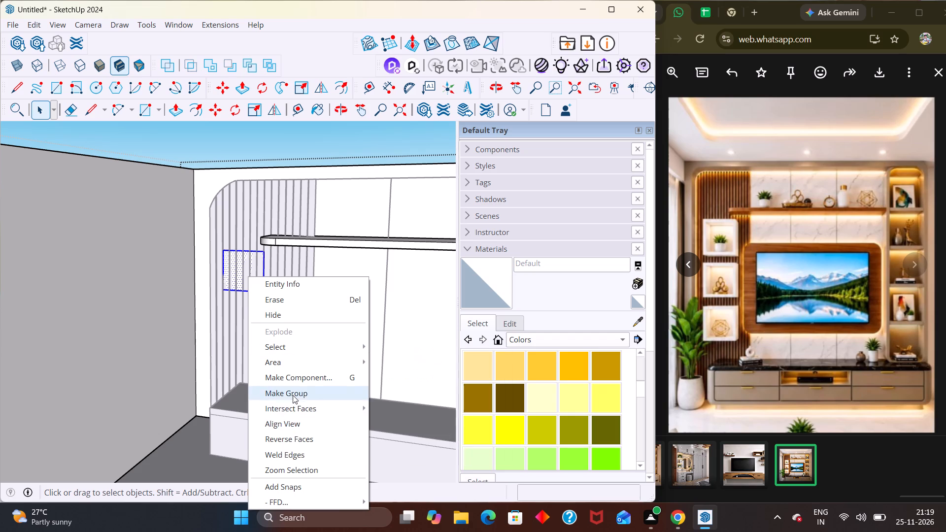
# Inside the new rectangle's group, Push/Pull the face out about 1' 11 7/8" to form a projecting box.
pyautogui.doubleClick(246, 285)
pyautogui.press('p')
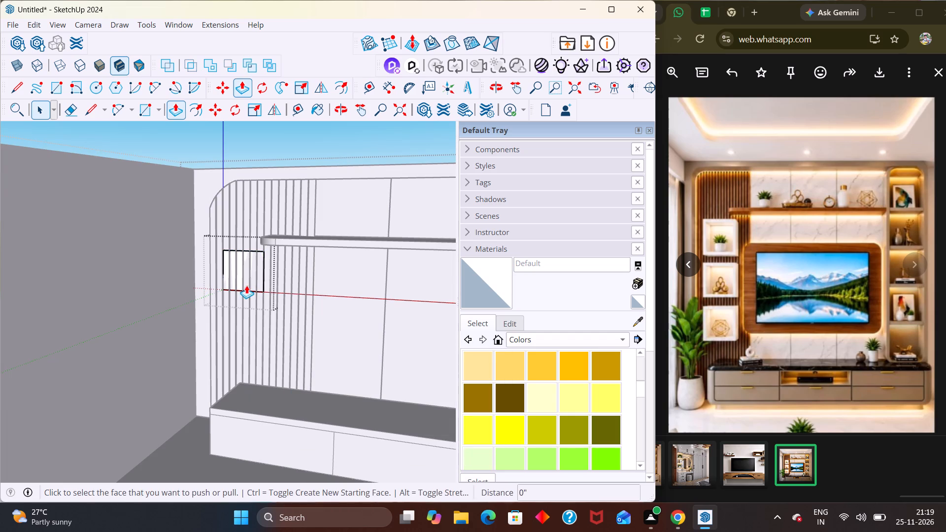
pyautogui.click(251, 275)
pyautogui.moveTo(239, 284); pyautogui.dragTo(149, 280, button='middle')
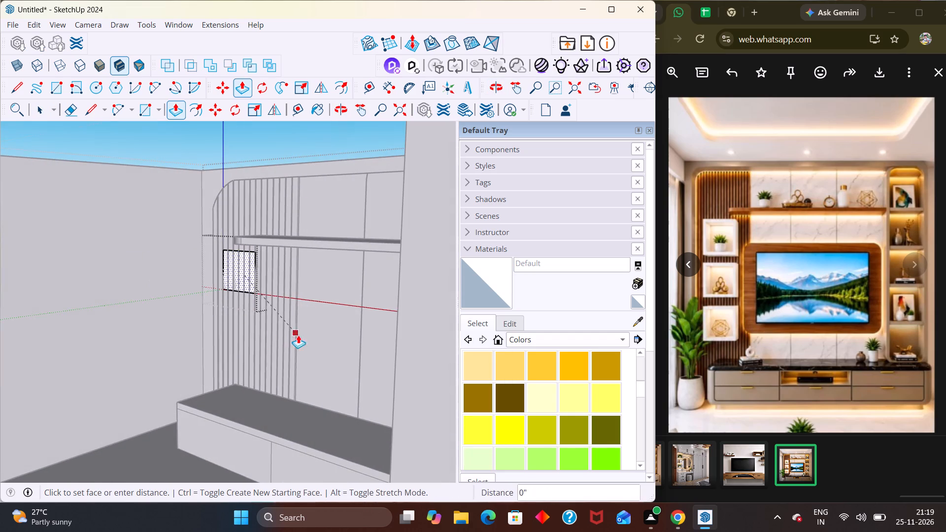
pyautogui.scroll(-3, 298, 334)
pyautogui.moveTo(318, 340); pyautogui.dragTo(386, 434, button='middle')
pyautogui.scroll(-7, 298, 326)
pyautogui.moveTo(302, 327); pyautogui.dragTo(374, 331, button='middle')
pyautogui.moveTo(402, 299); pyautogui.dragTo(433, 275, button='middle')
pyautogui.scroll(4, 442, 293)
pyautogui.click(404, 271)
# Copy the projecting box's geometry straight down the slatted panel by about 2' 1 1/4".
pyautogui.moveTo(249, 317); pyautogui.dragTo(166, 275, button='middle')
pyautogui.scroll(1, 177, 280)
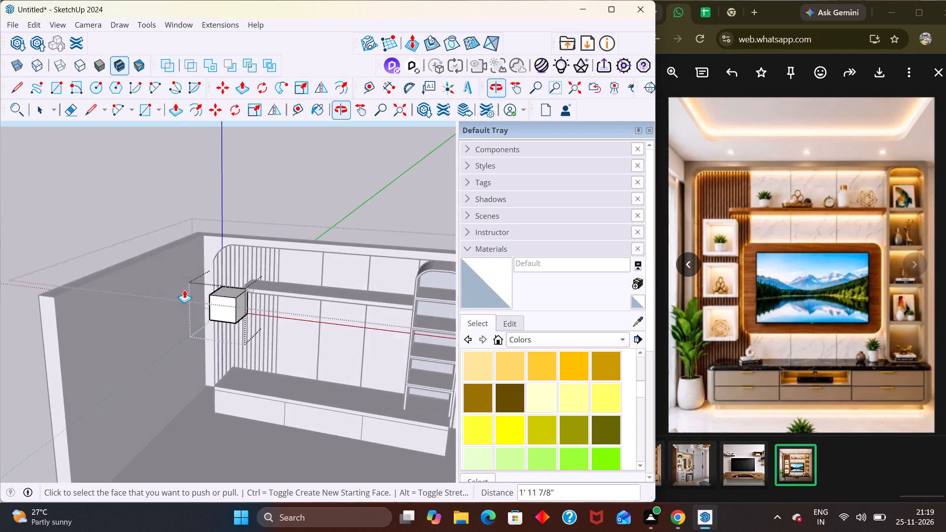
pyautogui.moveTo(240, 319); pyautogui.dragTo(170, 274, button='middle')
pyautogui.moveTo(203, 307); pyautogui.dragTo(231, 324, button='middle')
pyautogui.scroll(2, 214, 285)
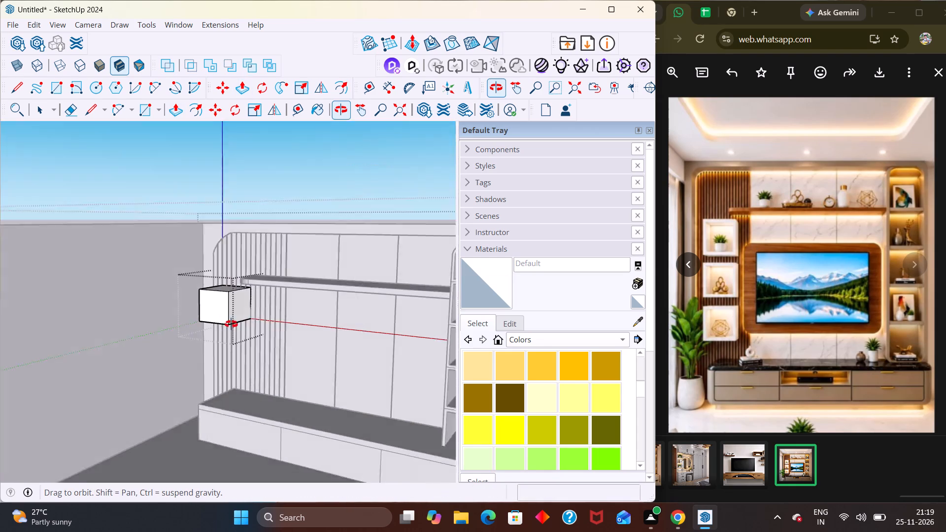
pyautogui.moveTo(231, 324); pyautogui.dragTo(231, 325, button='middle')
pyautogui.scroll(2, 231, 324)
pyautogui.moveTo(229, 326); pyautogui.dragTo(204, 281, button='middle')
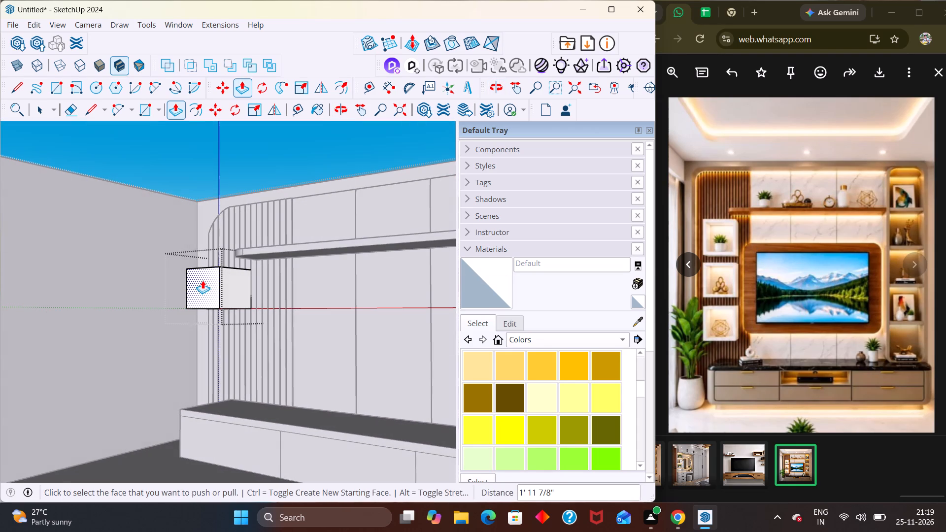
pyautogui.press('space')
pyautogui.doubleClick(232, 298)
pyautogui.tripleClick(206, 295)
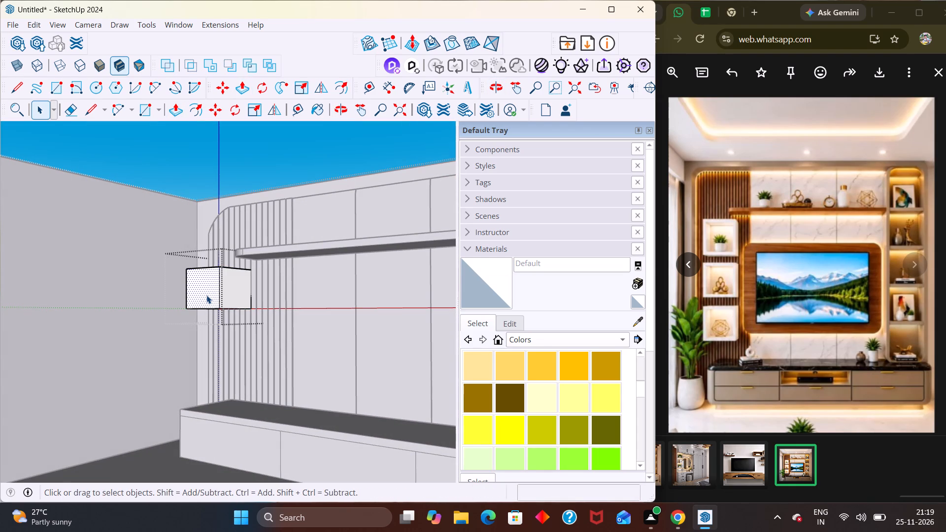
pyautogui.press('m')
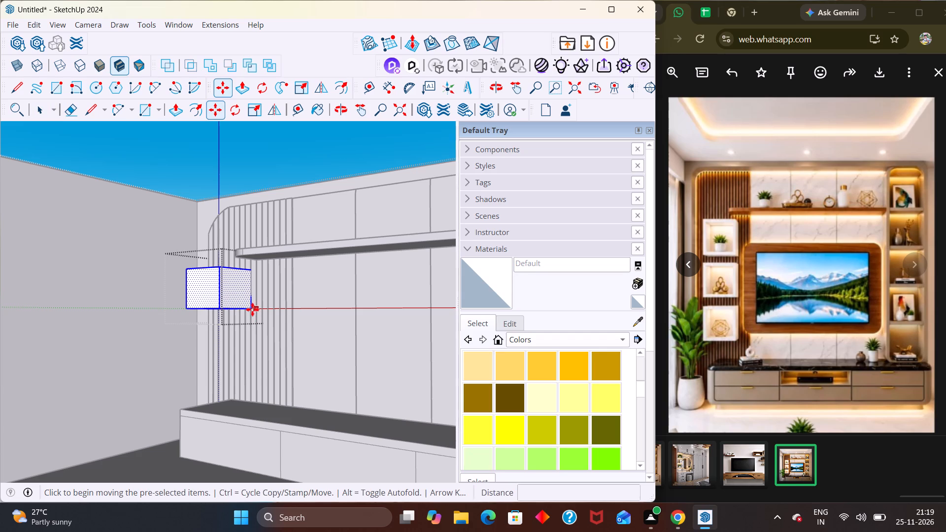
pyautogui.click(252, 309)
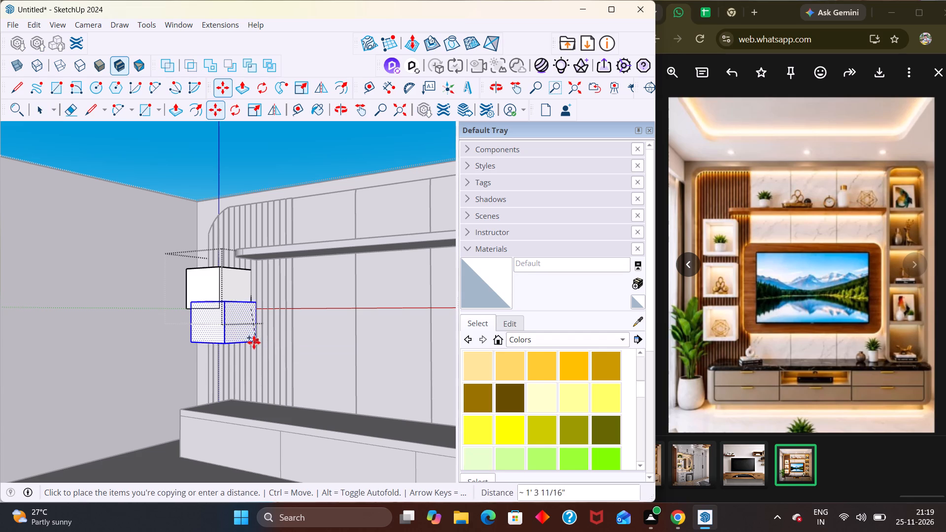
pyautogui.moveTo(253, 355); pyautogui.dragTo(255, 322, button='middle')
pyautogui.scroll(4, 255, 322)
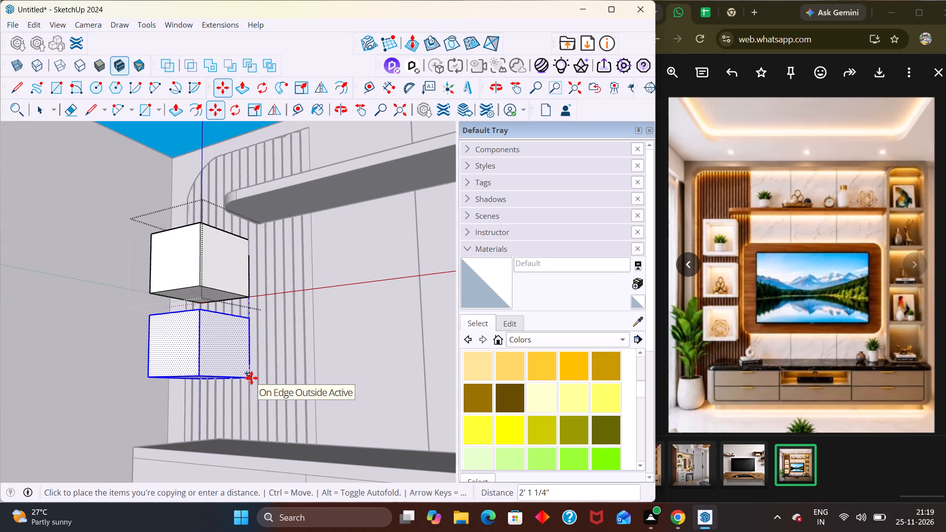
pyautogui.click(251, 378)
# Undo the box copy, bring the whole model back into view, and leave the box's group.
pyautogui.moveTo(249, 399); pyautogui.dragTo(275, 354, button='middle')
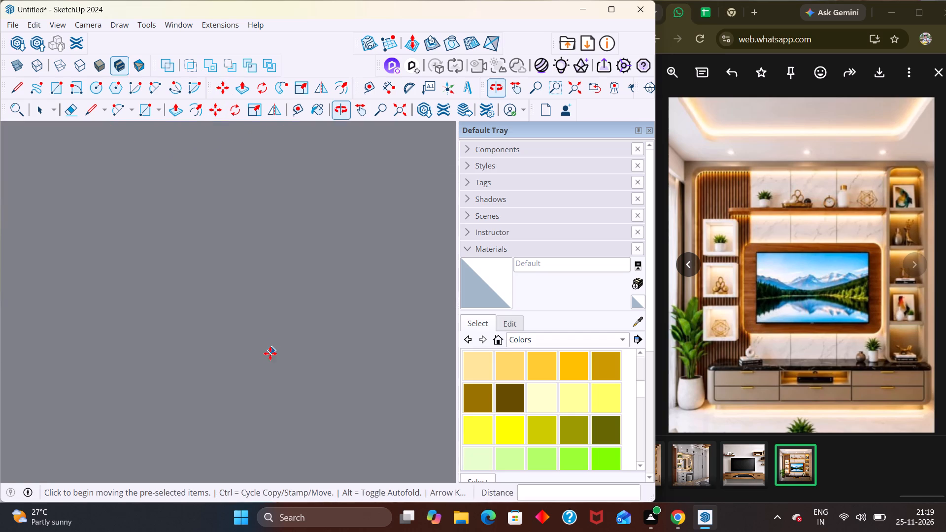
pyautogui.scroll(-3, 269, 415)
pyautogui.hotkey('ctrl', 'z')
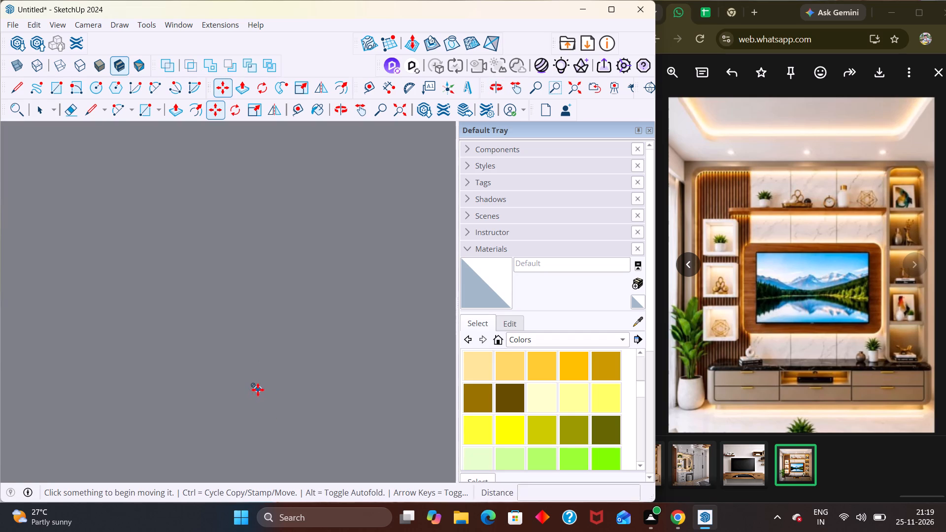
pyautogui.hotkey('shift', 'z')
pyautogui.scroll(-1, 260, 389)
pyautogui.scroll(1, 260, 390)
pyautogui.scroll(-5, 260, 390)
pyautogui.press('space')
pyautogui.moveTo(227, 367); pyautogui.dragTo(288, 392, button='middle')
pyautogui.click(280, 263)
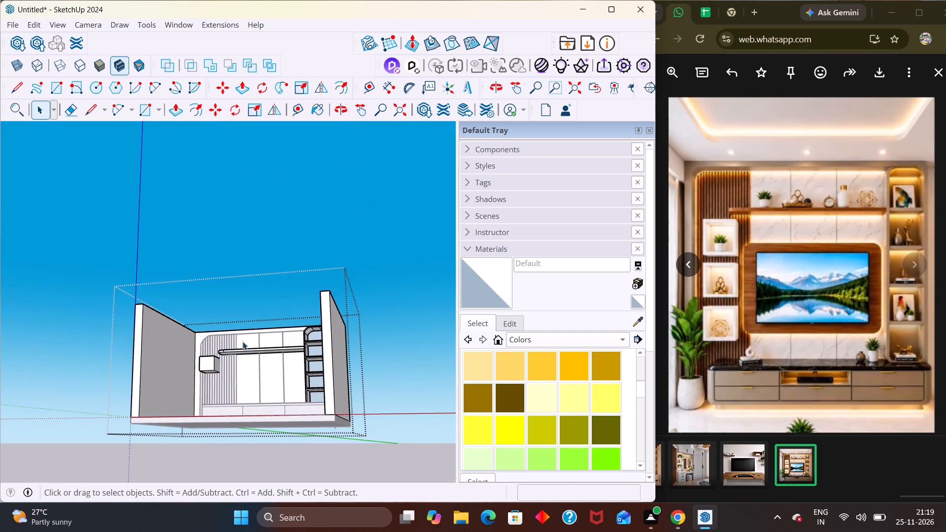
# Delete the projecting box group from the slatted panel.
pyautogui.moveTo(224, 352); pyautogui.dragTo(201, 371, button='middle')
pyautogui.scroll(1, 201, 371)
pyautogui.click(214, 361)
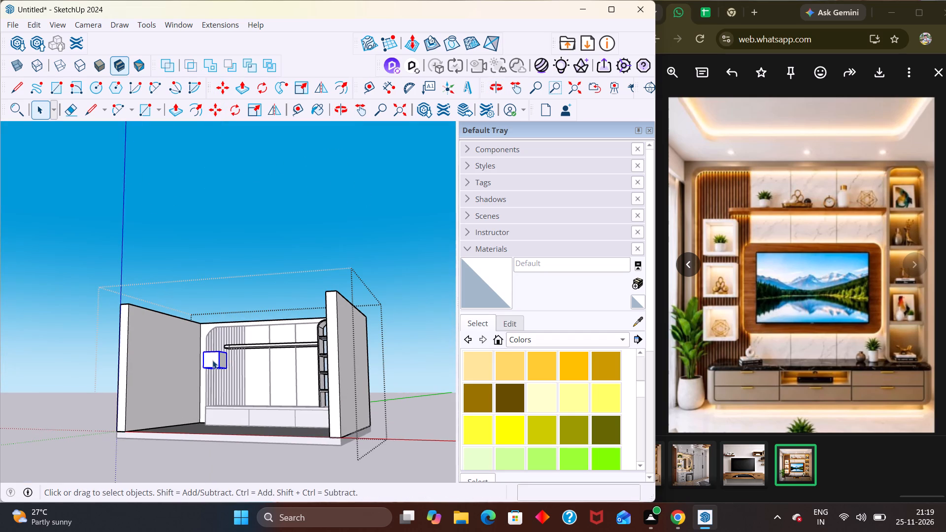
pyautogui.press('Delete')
# Leave the open group that holds the room and TV wall.
pyautogui.moveTo(255, 318); pyautogui.dragTo(388, 306, button='middle')
pyautogui.scroll(-4, 280, 343)
pyautogui.moveTo(280, 345); pyautogui.dragTo(245, 383, button='middle')
pyautogui.scroll(2, 245, 383)
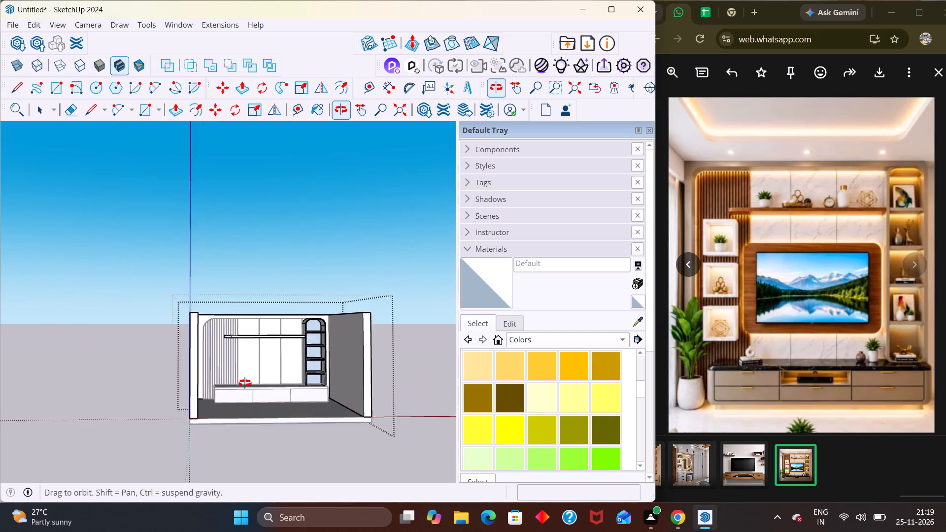
pyautogui.scroll(2, 245, 383)
pyautogui.moveTo(245, 383); pyautogui.dragTo(243, 382, button='middle')
pyautogui.click(268, 242)
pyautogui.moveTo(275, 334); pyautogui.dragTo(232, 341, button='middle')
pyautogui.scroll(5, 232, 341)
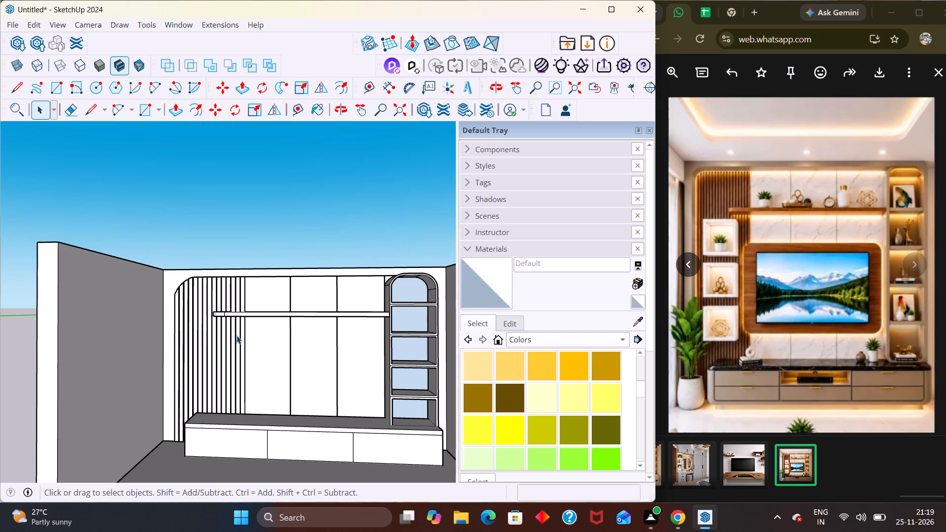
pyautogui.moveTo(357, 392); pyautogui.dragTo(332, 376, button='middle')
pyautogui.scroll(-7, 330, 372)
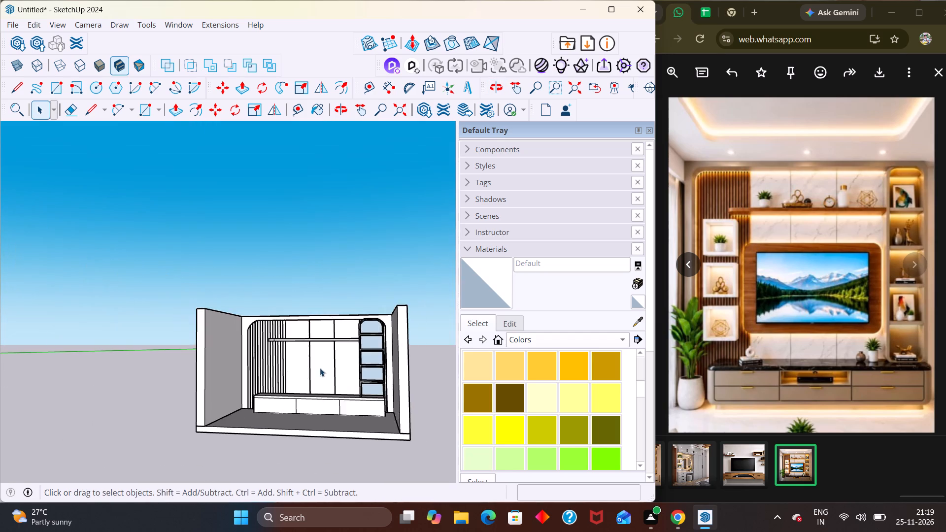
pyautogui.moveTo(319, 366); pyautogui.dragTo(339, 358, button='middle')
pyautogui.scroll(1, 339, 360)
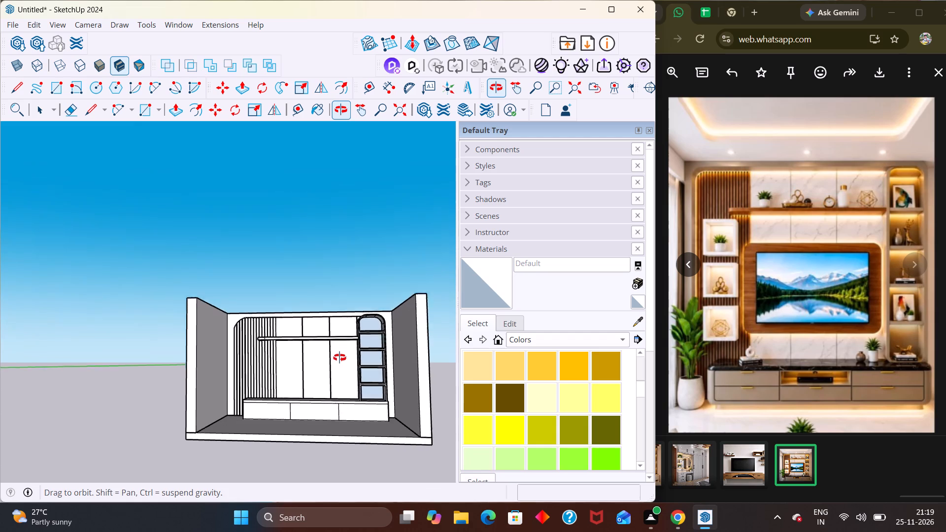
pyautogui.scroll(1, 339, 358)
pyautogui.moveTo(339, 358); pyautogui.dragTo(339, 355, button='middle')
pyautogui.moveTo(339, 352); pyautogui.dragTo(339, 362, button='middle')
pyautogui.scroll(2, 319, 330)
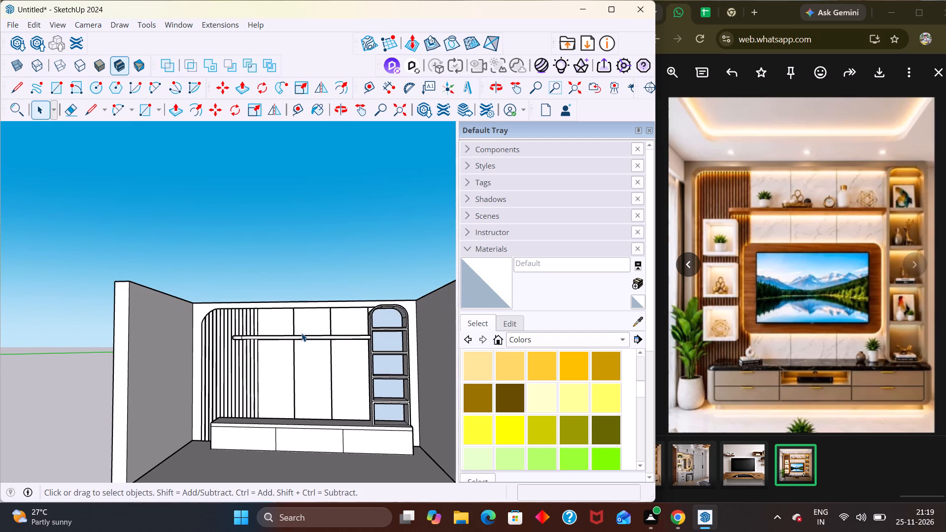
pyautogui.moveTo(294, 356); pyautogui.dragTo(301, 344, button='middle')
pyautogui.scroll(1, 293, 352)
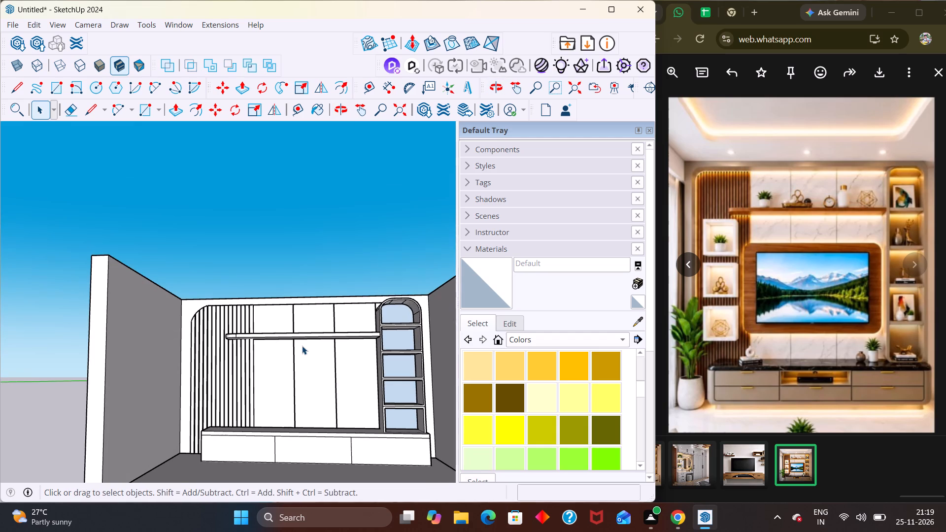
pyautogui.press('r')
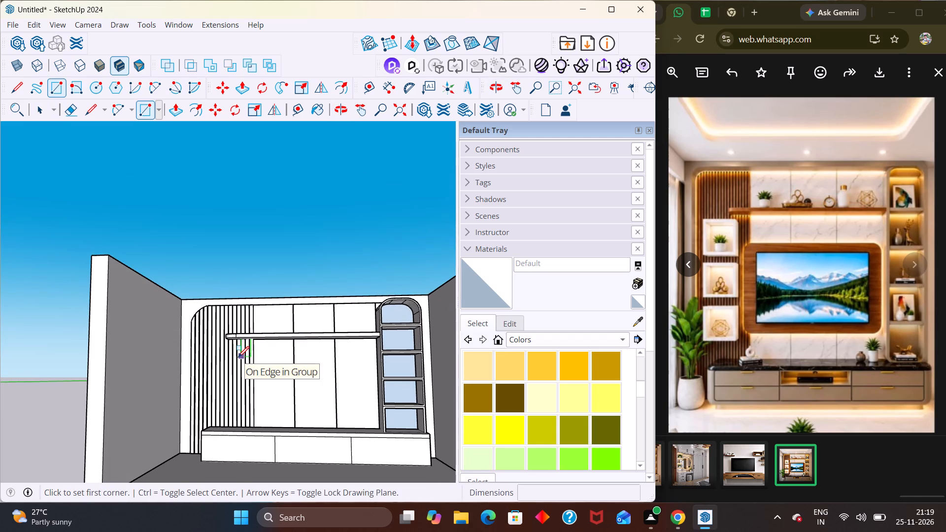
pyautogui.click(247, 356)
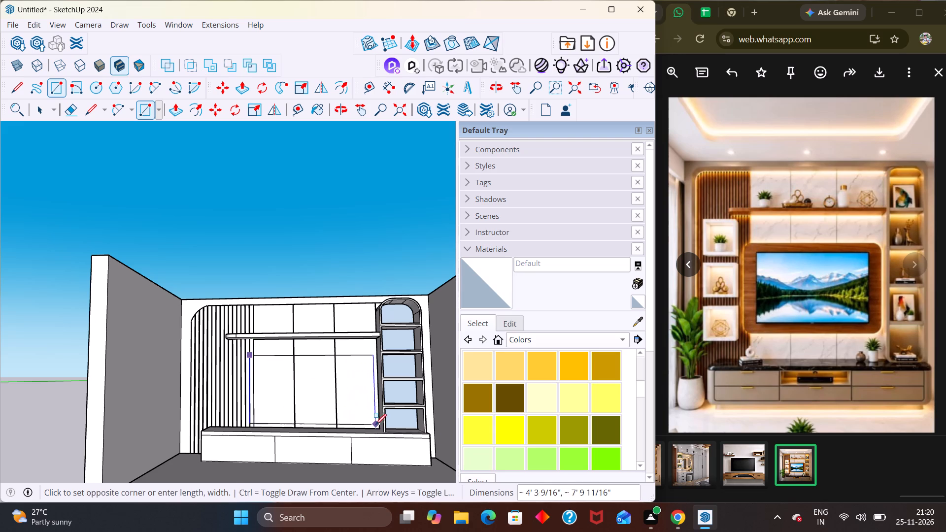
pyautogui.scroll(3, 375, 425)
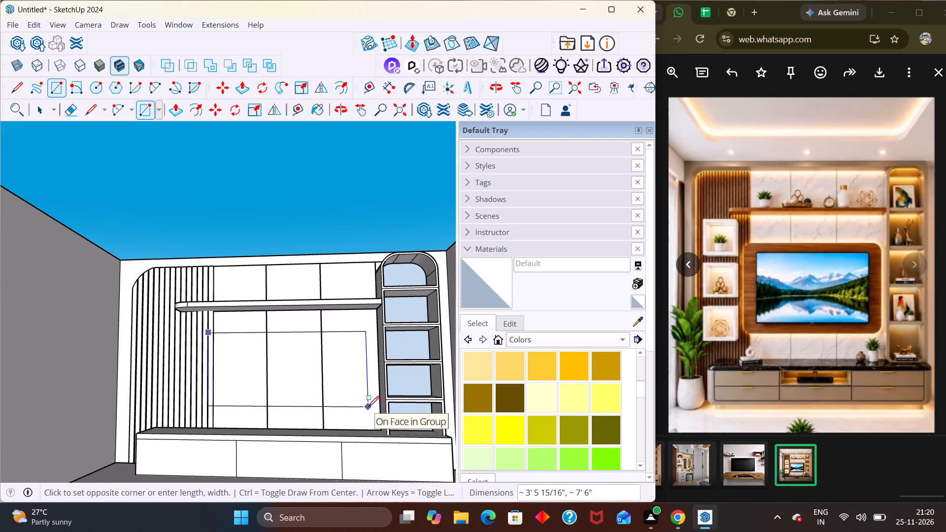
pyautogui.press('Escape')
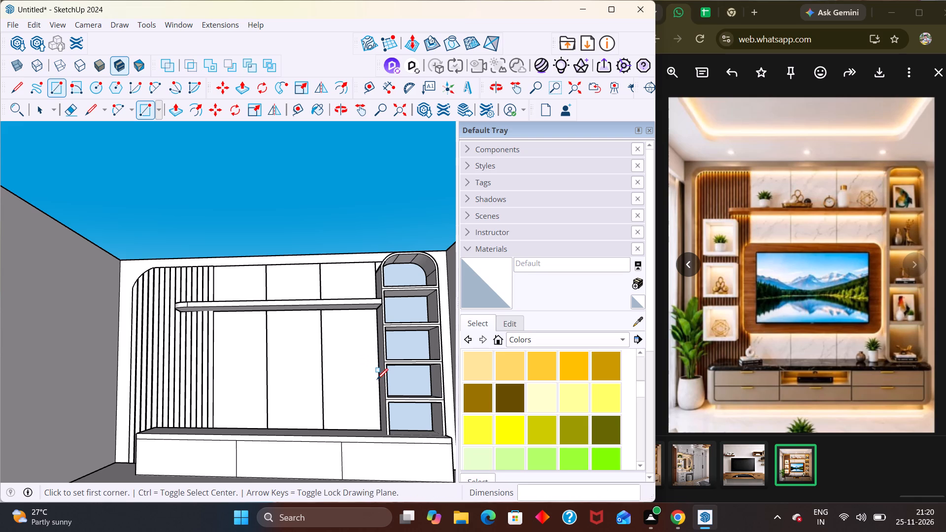
# Draw a TV panel rectangle about 4' high by 7' 3" wide on the back wall below the floating shelf, and group it.
pyautogui.press('r')
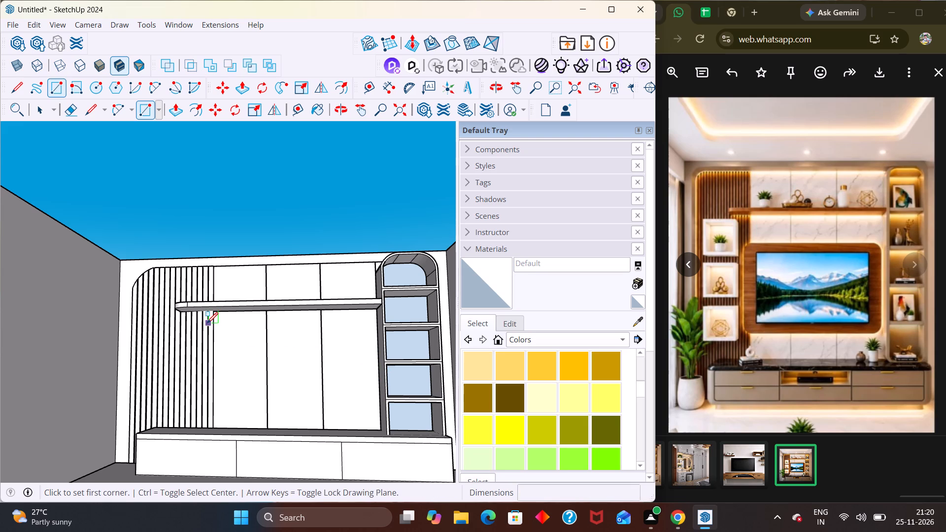
pyautogui.click(207, 323)
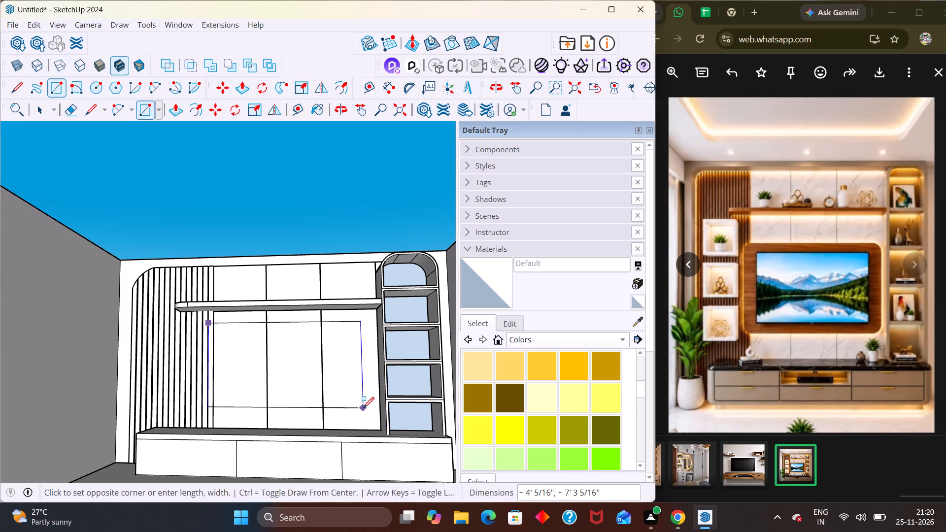
pyautogui.click(363, 408)
pyautogui.press('space')
pyautogui.doubleClick(304, 359)
pyautogui.rightClick(304, 359)
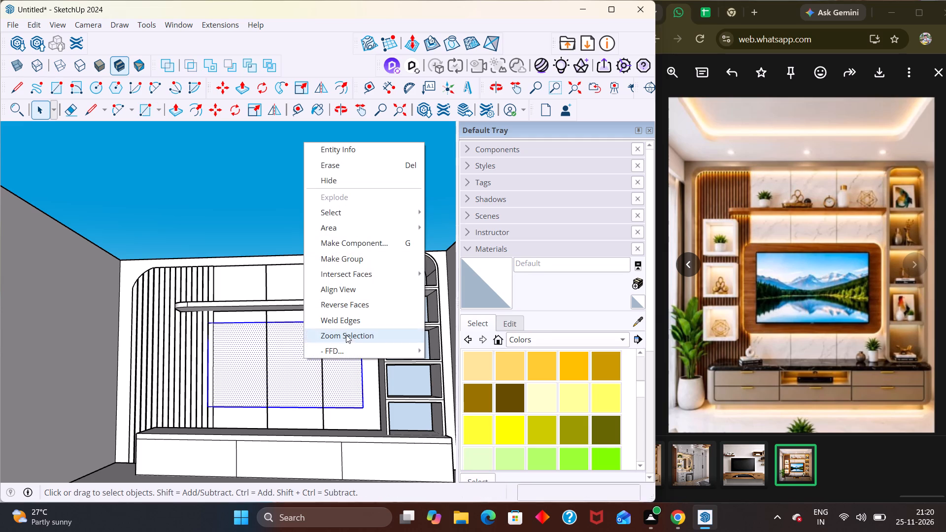
pyautogui.click(356, 266)
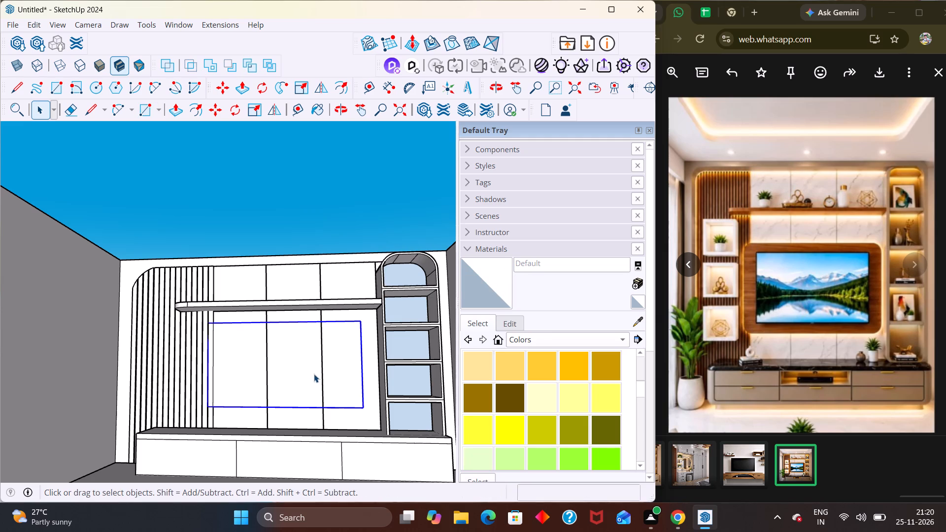
# Open the TV panel rectangle's group and extrude its face about 3 3/8" out from the wall.
pyautogui.press('p')
pyautogui.click(304, 367)
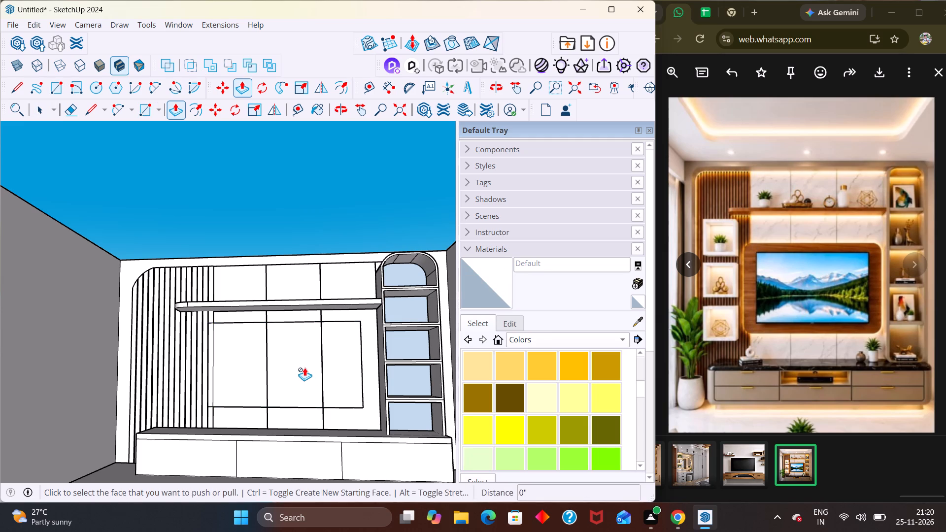
pyautogui.press('space')
pyautogui.doubleClick(299, 369)
pyautogui.press('p')
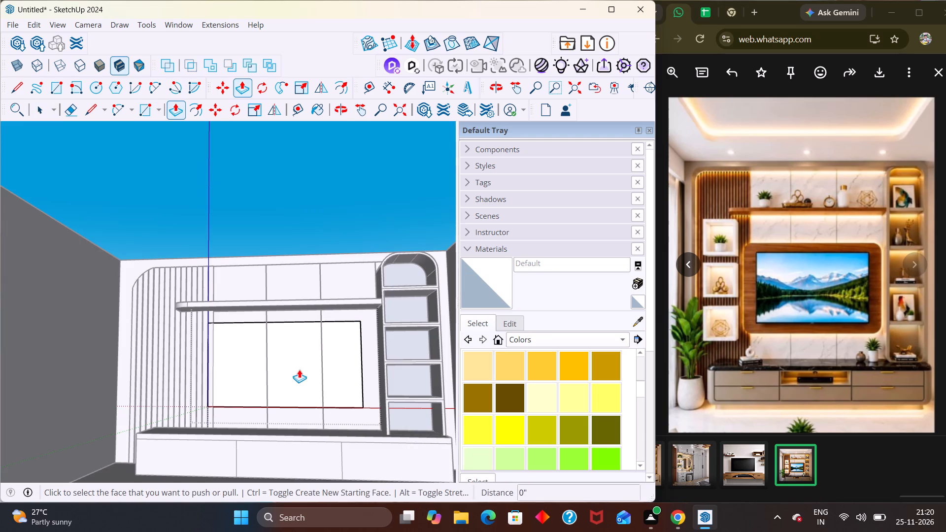
pyautogui.click(297, 369)
pyautogui.moveTo(297, 369); pyautogui.dragTo(297, 428, button='middle')
pyautogui.scroll(6, 336, 340)
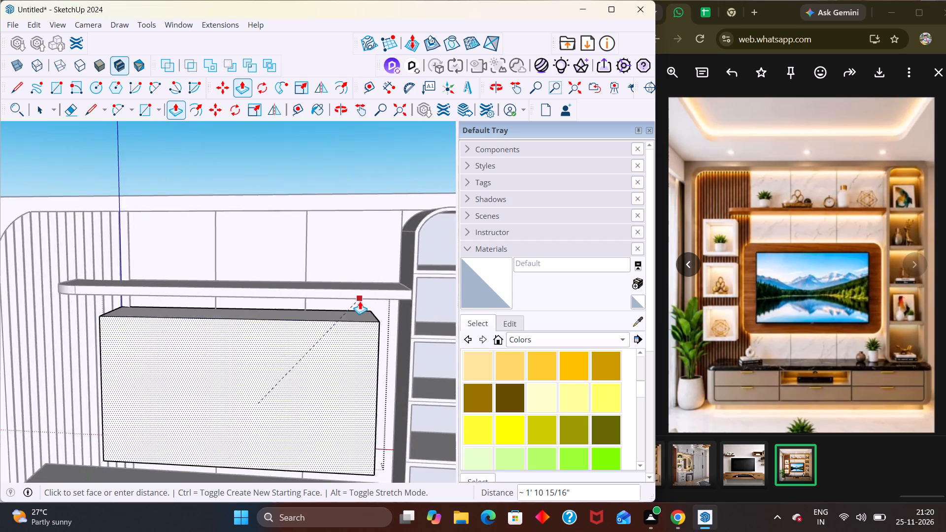
pyautogui.scroll(2, 360, 301)
pyautogui.moveTo(361, 304); pyautogui.dragTo(376, 358, button='middle')
pyautogui.scroll(7, 375, 355)
pyautogui.moveTo(377, 320); pyautogui.dragTo(397, 296, button='middle')
pyautogui.scroll(1, 397, 296)
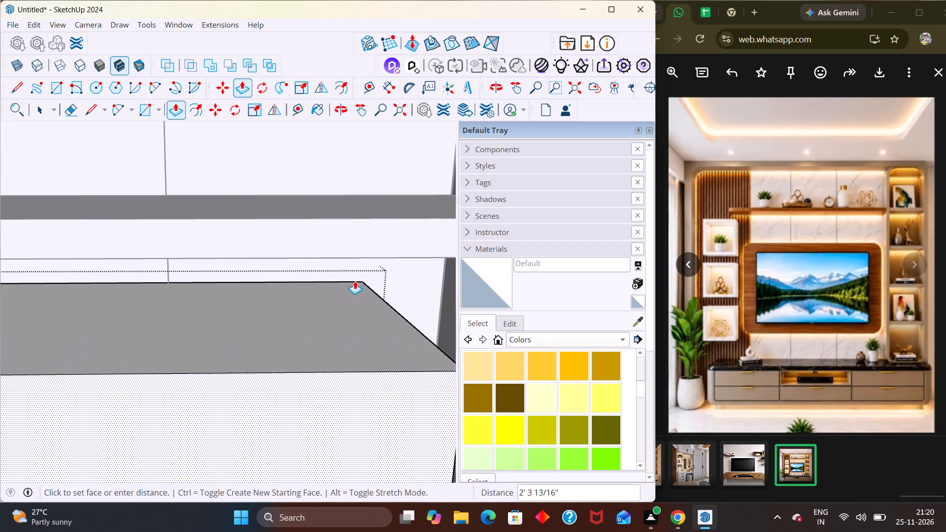
pyautogui.scroll(-10, 356, 303)
pyautogui.scroll(1, 353, 316)
pyautogui.scroll(-4, 353, 316)
pyautogui.moveTo(351, 317); pyautogui.dragTo(525, 254, button='middle')
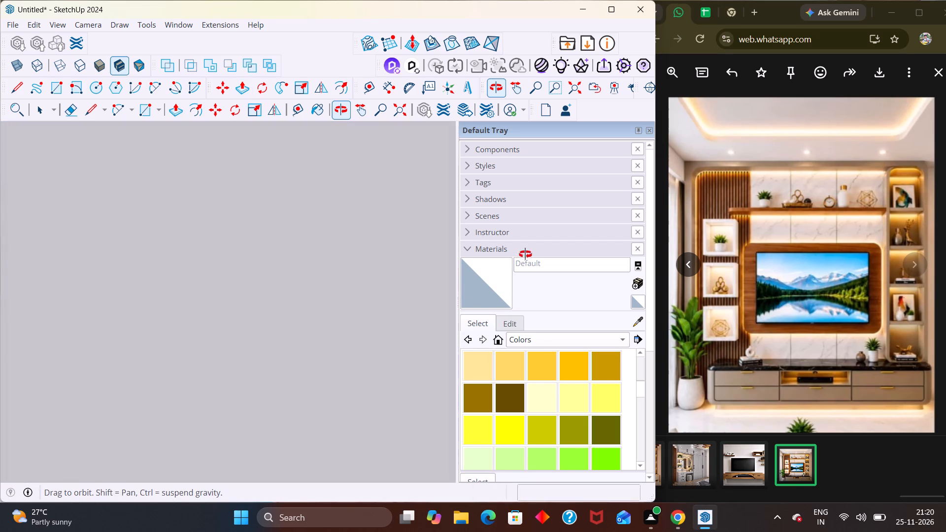
pyautogui.moveTo(525, 254); pyautogui.dragTo(525, 254, button='middle')
pyautogui.hotkey('shift', 'z')
pyautogui.scroll(5, 351, 288)
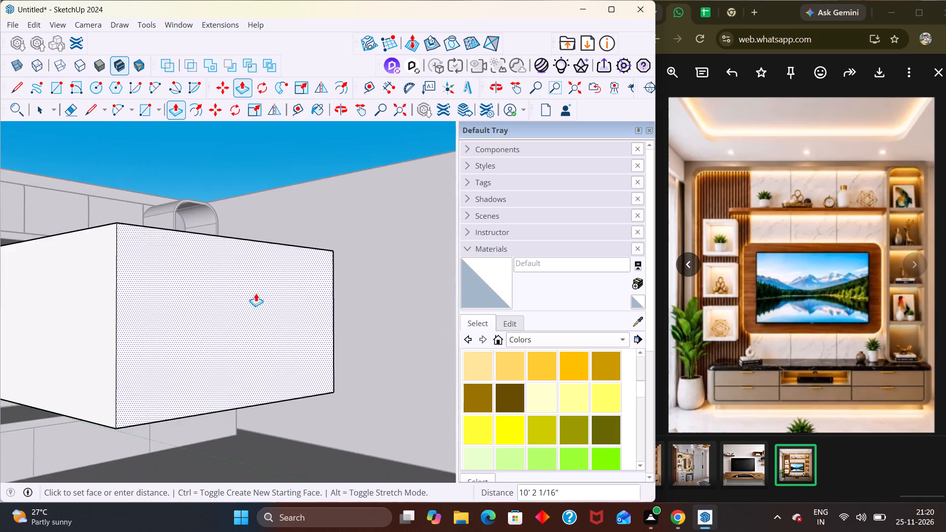
pyautogui.moveTo(256, 293); pyautogui.dragTo(327, 400, button='middle')
pyautogui.scroll(-4, 250, 374)
pyautogui.moveTo(176, 382); pyautogui.dragTo(159, 339, button='middle')
pyautogui.scroll(7, 170, 327)
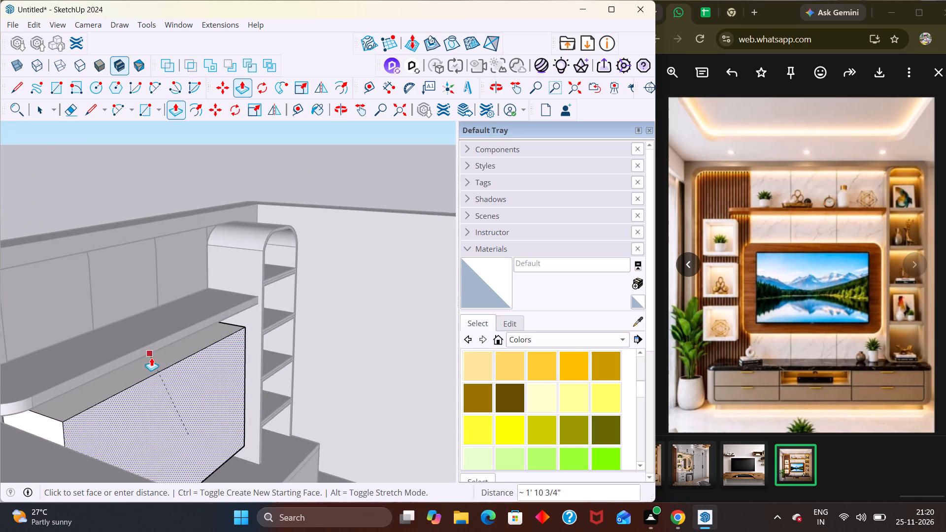
pyautogui.moveTo(151, 358); pyautogui.dragTo(152, 328, button='middle')
pyautogui.scroll(3, 142, 360)
pyautogui.hotkey('shift', 'z')
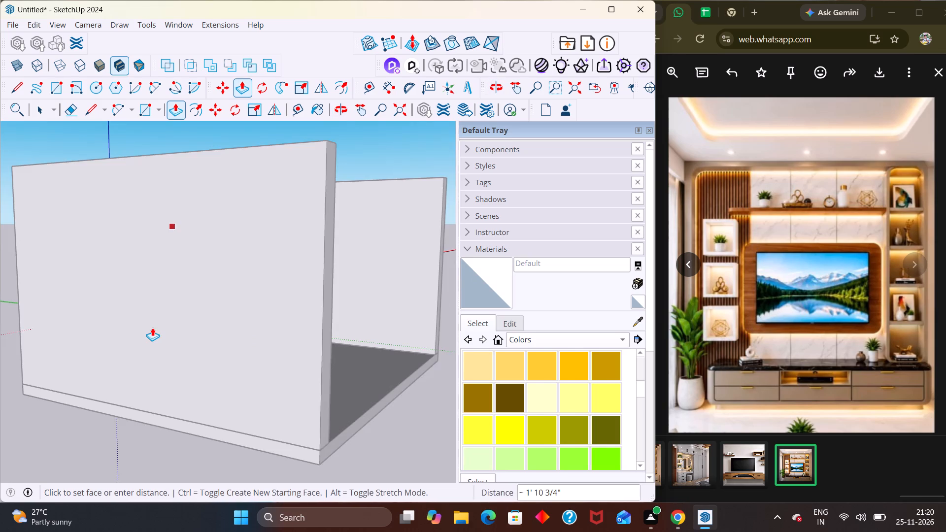
pyautogui.scroll(-3, 158, 333)
pyautogui.scroll(1, 159, 335)
pyautogui.scroll(-3, 161, 340)
pyautogui.moveTo(200, 346); pyautogui.dragTo(125, 345, button='middle')
pyautogui.scroll(3, 212, 284)
pyautogui.scroll(-1, 189, 279)
pyautogui.scroll(3, 188, 279)
pyautogui.moveTo(221, 265); pyautogui.dragTo(126, 307, button='middle')
pyautogui.scroll(1, 134, 295)
pyautogui.scroll(4, 195, 233)
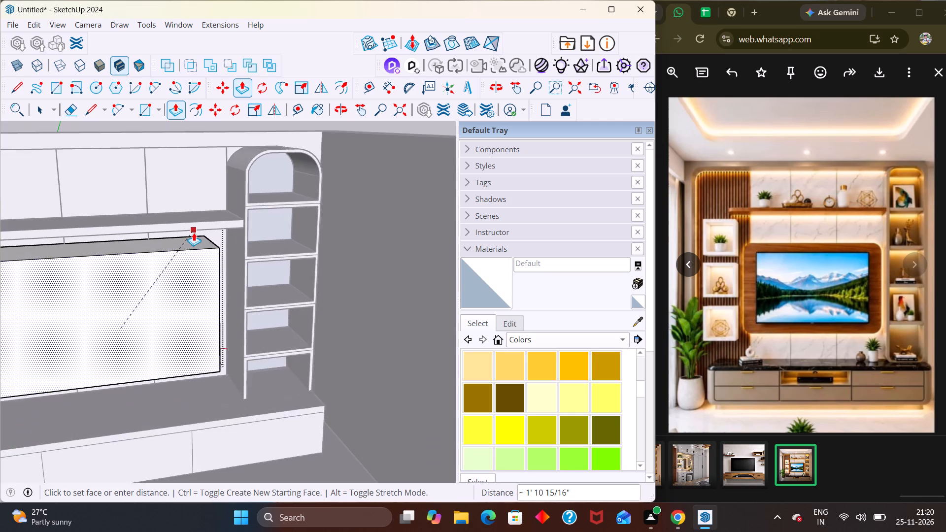
pyautogui.scroll(9, 194, 233)
pyautogui.scroll(-2, 194, 233)
pyautogui.scroll(10, 194, 233)
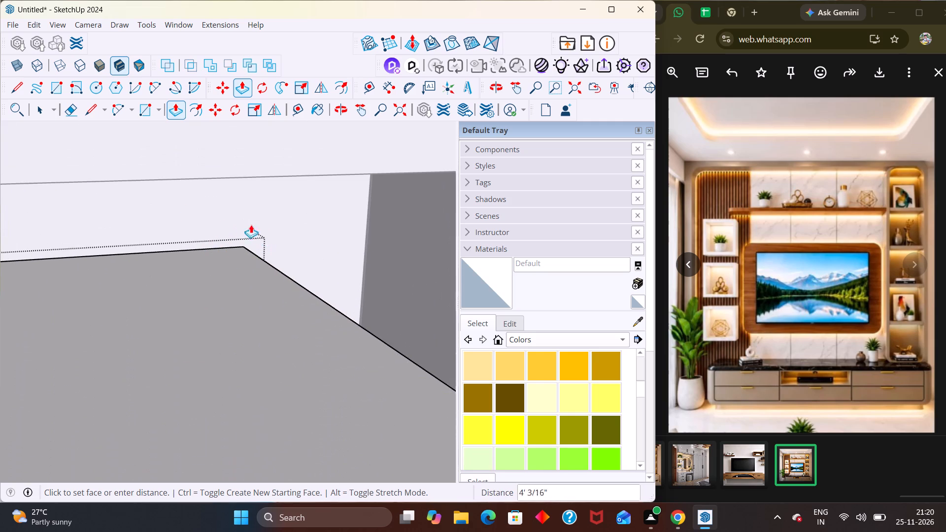
pyautogui.scroll(-2, 240, 260)
pyautogui.scroll(1, 247, 264)
pyautogui.scroll(-8, 253, 268)
pyautogui.scroll(-3, 301, 236)
pyautogui.moveTo(304, 262); pyautogui.dragTo(315, 187, button='middle')
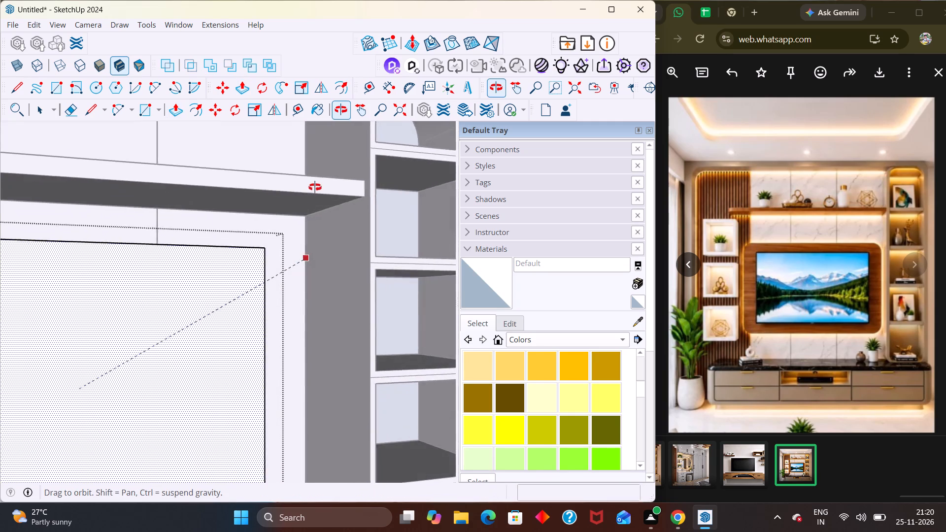
pyautogui.moveTo(315, 187); pyautogui.dragTo(315, 193, button='middle')
pyautogui.scroll(1, 267, 239)
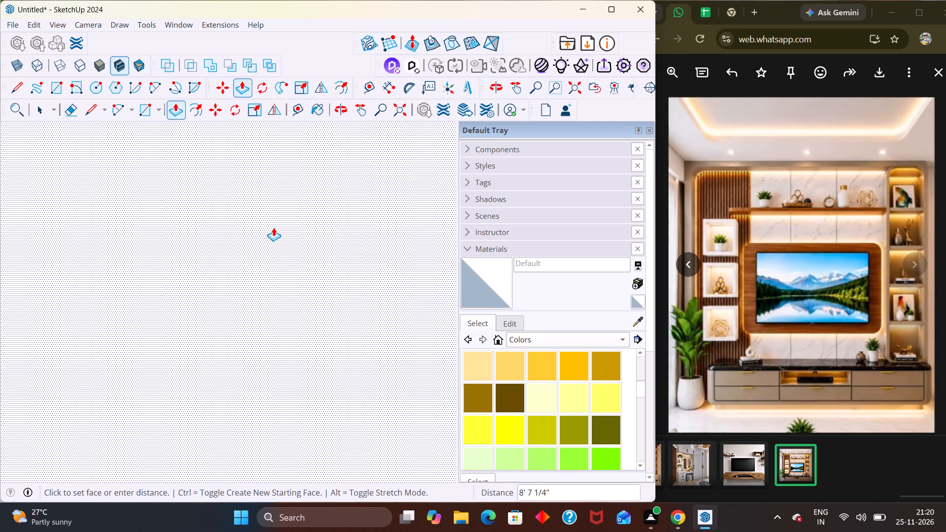
pyautogui.hotkey('shift', 'z')
pyautogui.scroll(11, 241, 252)
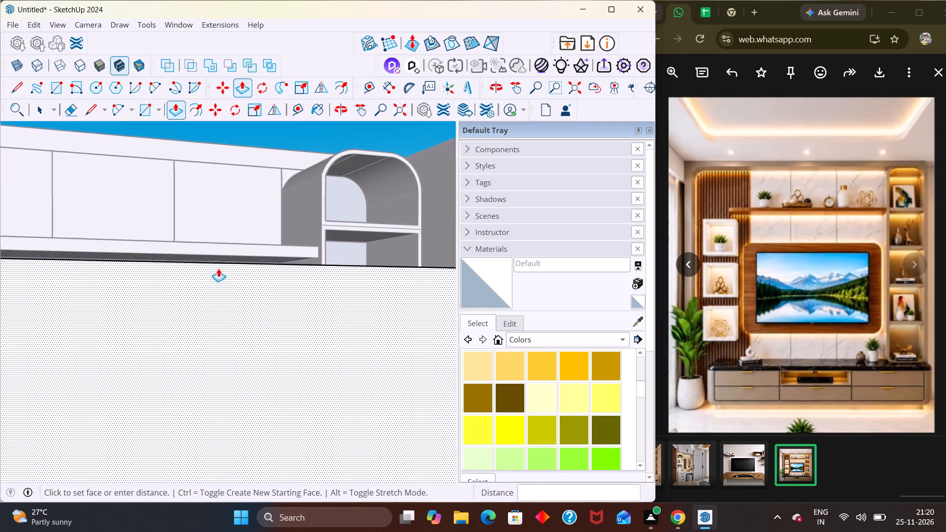
pyautogui.scroll(-7, 229, 279)
pyautogui.scroll(1, 236, 284)
pyautogui.scroll(-3, 236, 284)
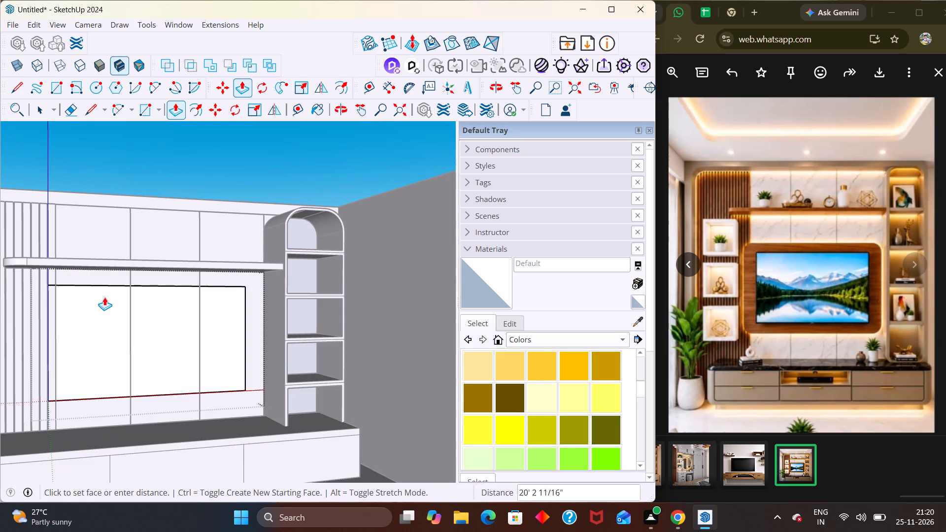
pyautogui.moveTo(109, 297); pyautogui.dragTo(74, 343, button='middle')
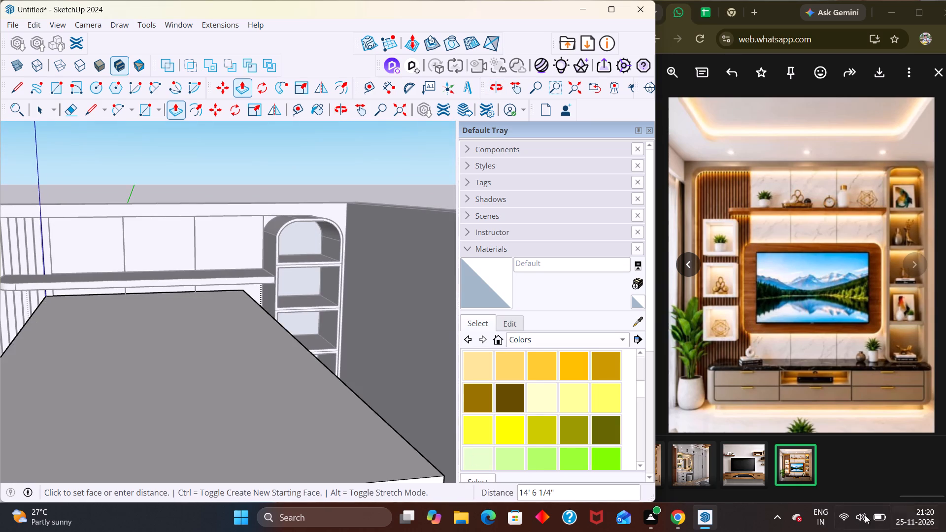
pyautogui.scroll(1, 437, 341)
pyautogui.moveTo(429, 339); pyautogui.dragTo(244, 319, button='middle')
pyautogui.scroll(-3, 364, 319)
pyautogui.scroll(1, 390, 326)
pyautogui.scroll(-2, 422, 326)
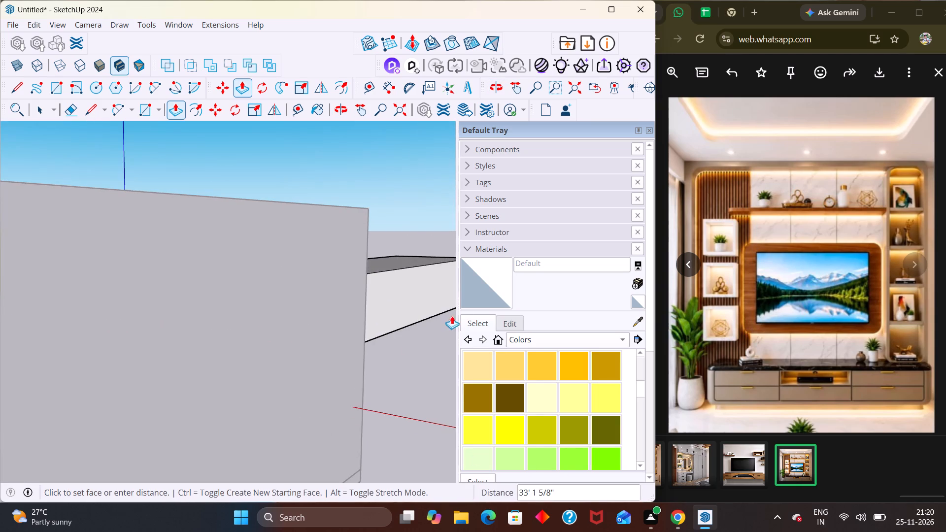
pyautogui.scroll(-2, 355, 358)
pyautogui.moveTo(355, 358); pyautogui.dragTo(569, 366, button='middle')
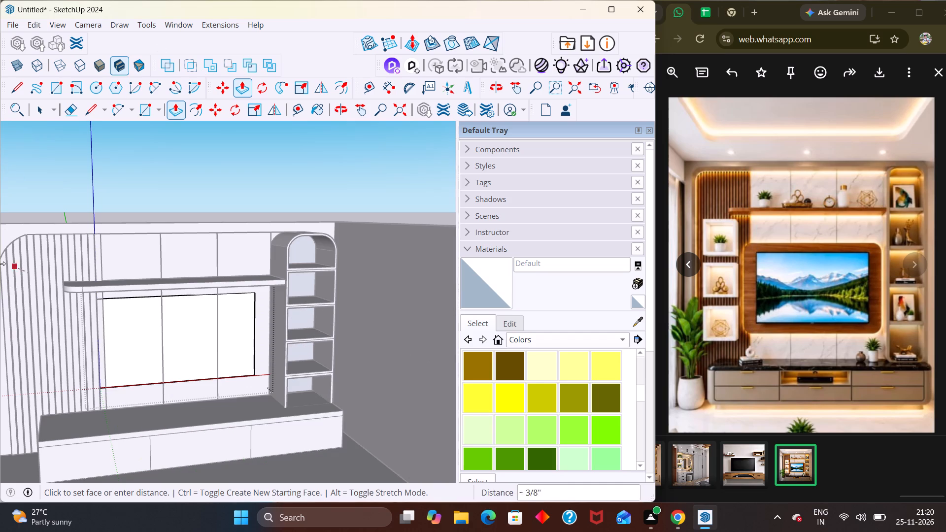
pyautogui.scroll(5, 196, 303)
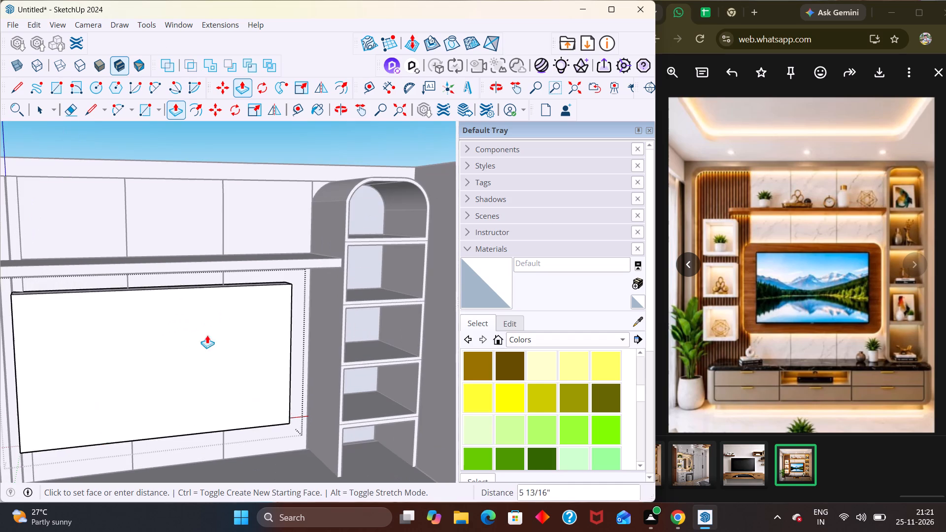
pyautogui.moveTo(194, 358); pyautogui.dragTo(201, 387, button='middle')
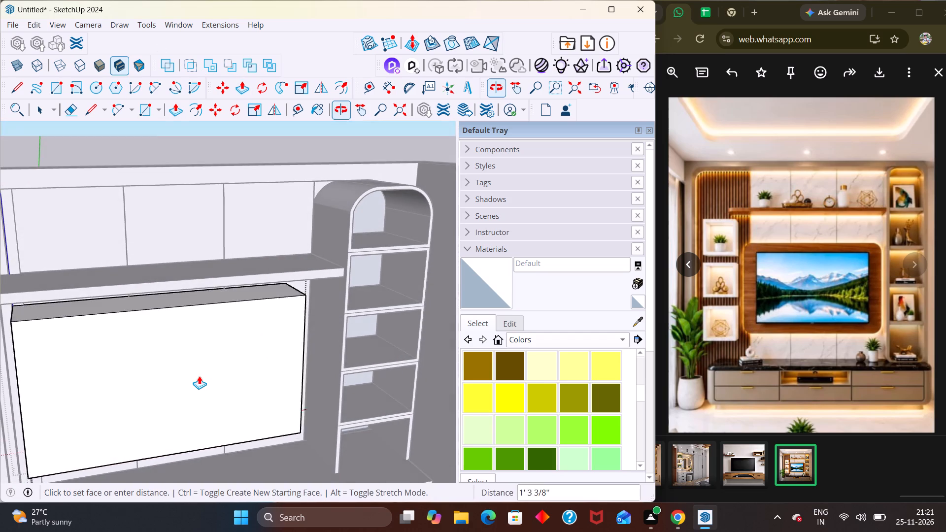
pyautogui.scroll(5, 199, 373)
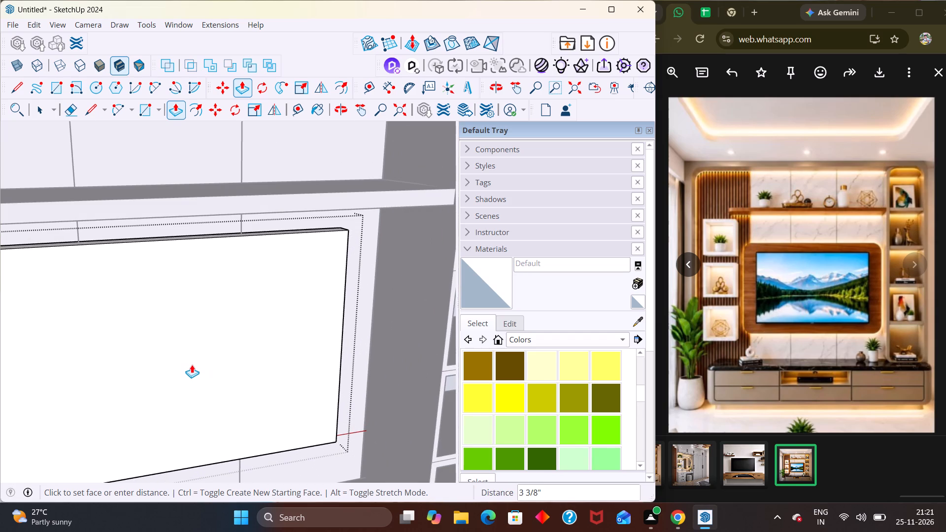
pyautogui.click(192, 365)
# Offset the TV panel's front face edges inward by about 6 3/16" to outline the screen inside a frame border, and leave the group.
pyautogui.press('f')
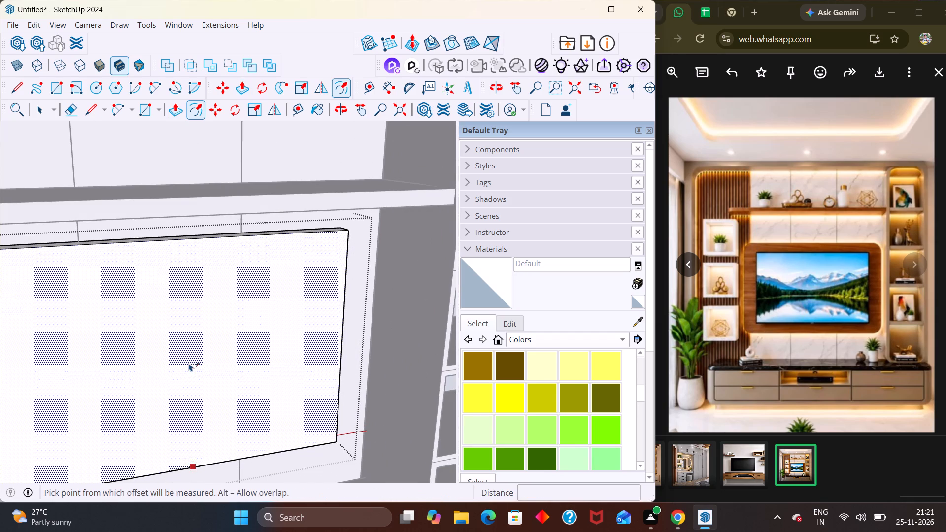
pyautogui.click(188, 363)
pyautogui.scroll(-8, 195, 357)
pyautogui.moveTo(198, 412); pyautogui.dragTo(135, 369, button='middle')
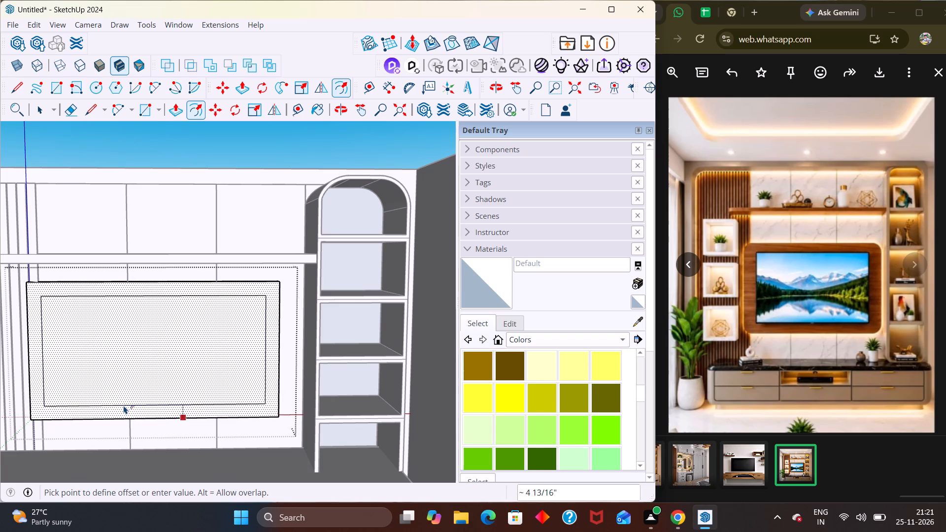
pyautogui.moveTo(124, 405); pyautogui.dragTo(129, 384, button='middle')
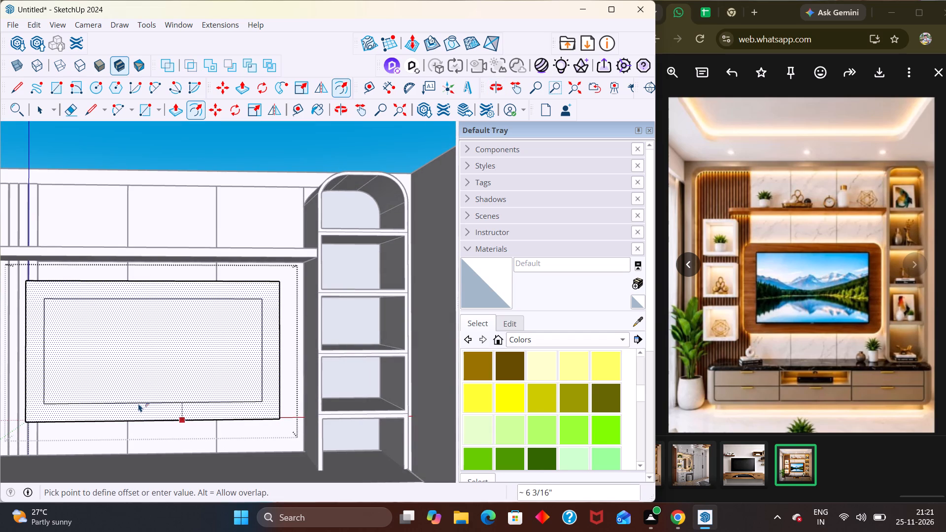
pyautogui.click(139, 405)
pyautogui.scroll(-6, 166, 373)
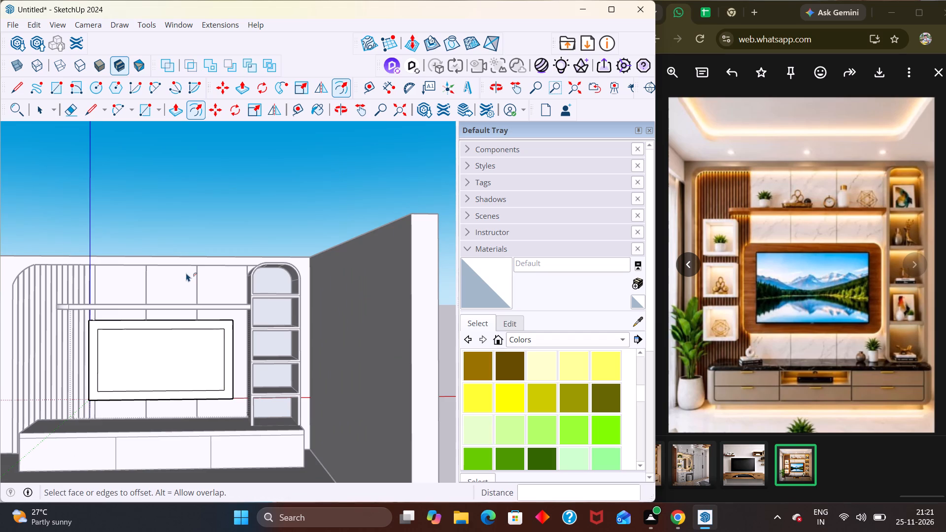
pyautogui.press('Escape')
pyautogui.press('space')
pyautogui.click(192, 227)
# Open the TV panel group and paint its inner screen face medium violet-blue from the Colors collection.
pyautogui.moveTo(190, 326); pyautogui.dragTo(205, 288, button='middle')
pyautogui.click(127, 349)
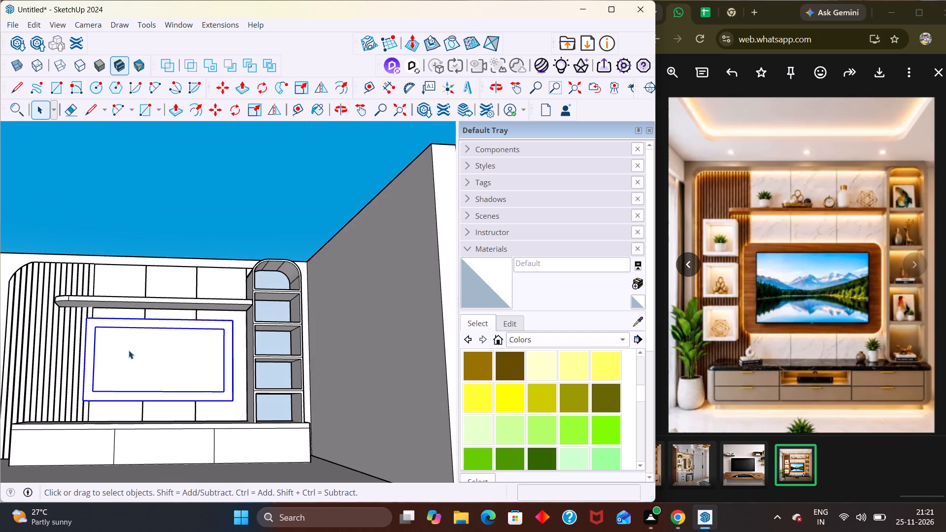
pyautogui.tripleClick(131, 355)
pyautogui.doubleClick(131, 355)
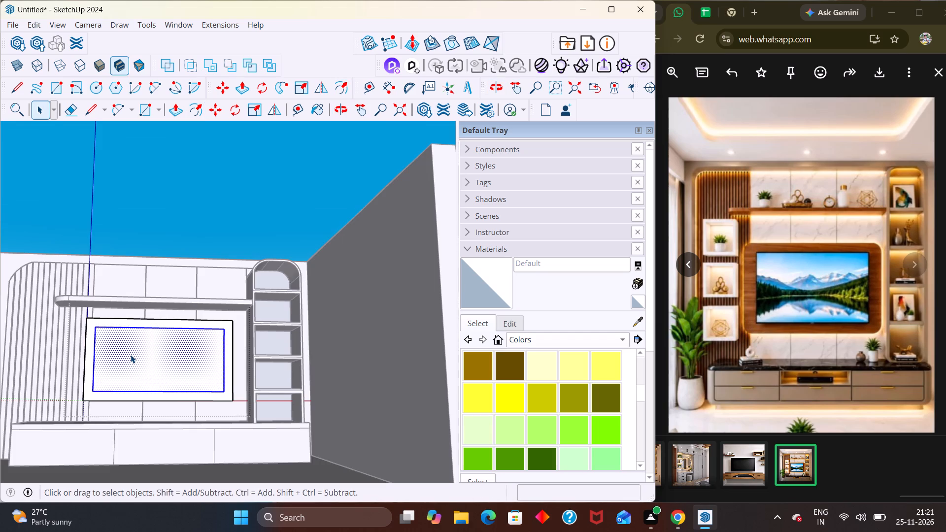
pyautogui.click(603, 341)
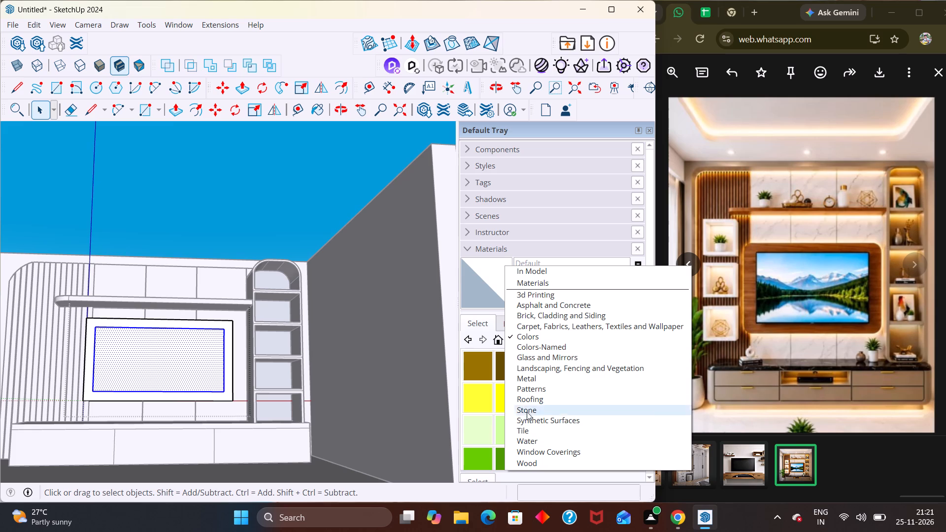
pyautogui.click(542, 339)
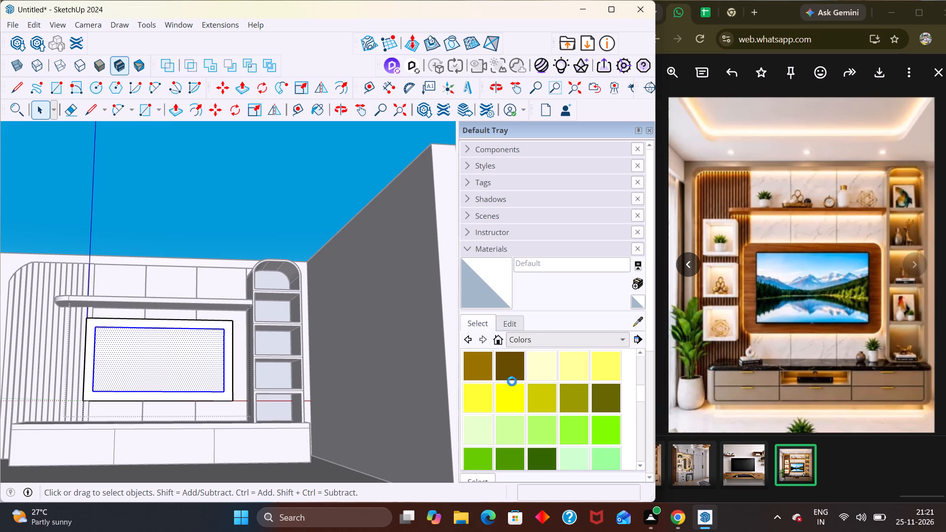
pyautogui.scroll(-2, 557, 418)
pyautogui.scroll(1, 555, 414)
pyautogui.scroll(-6, 555, 414)
pyautogui.scroll(2, 556, 409)
pyautogui.scroll(-5, 555, 409)
pyautogui.scroll(1, 548, 407)
pyautogui.scroll(-2, 548, 407)
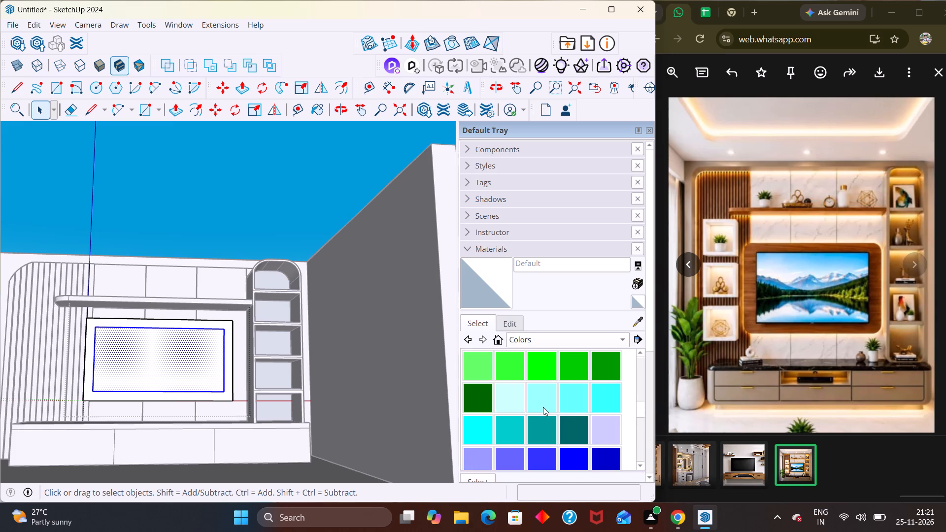
pyautogui.click(540, 401)
pyautogui.click(184, 373)
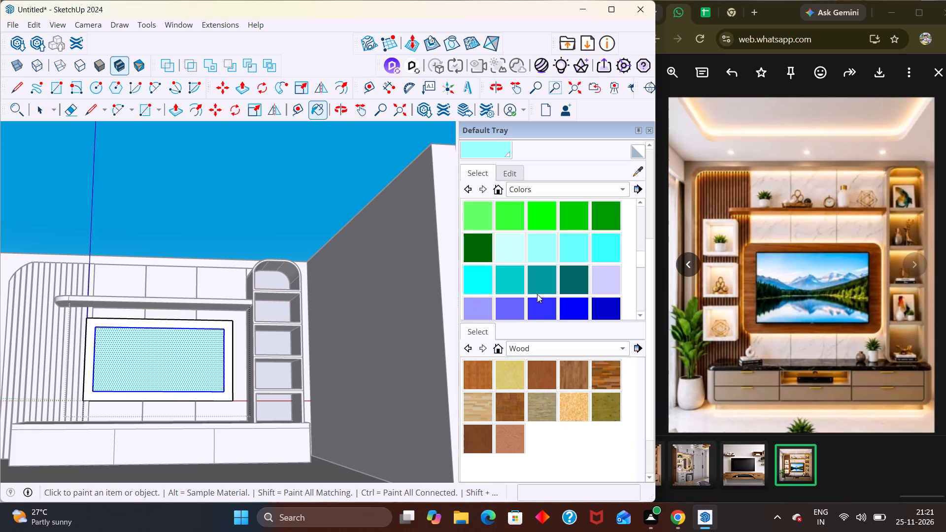
pyautogui.click(504, 305)
pyautogui.click(180, 356)
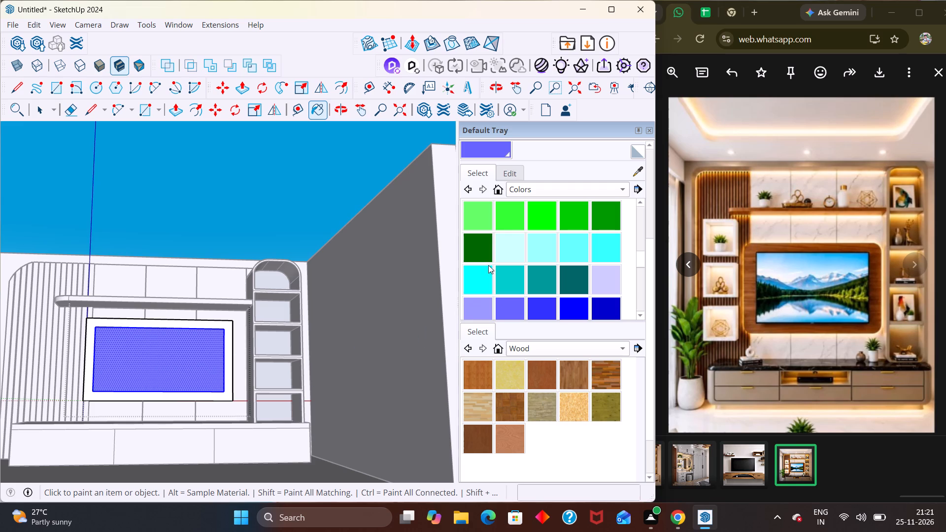
# Paint the TV panel's frame border with the first, reddish-brown material of the Wood collection, and leave the group.
pyautogui.click(479, 377)
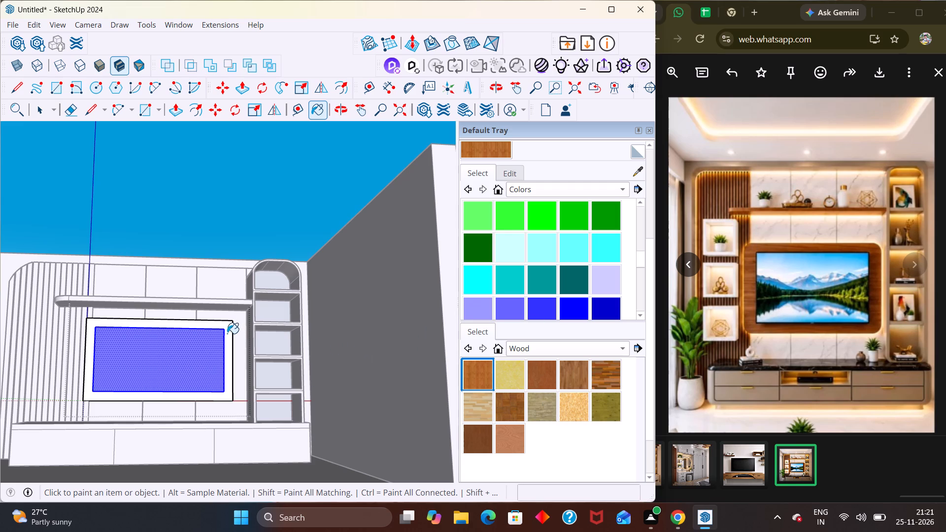
pyautogui.click(226, 333)
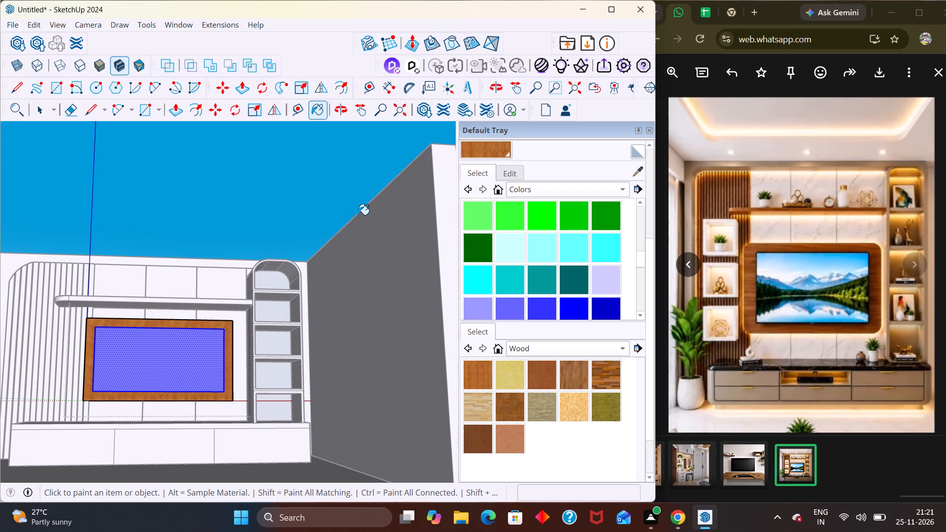
pyautogui.press('Escape')
pyautogui.click(339, 207)
pyautogui.press('space')
pyautogui.scroll(-5, 352, 219)
pyautogui.click(349, 201)
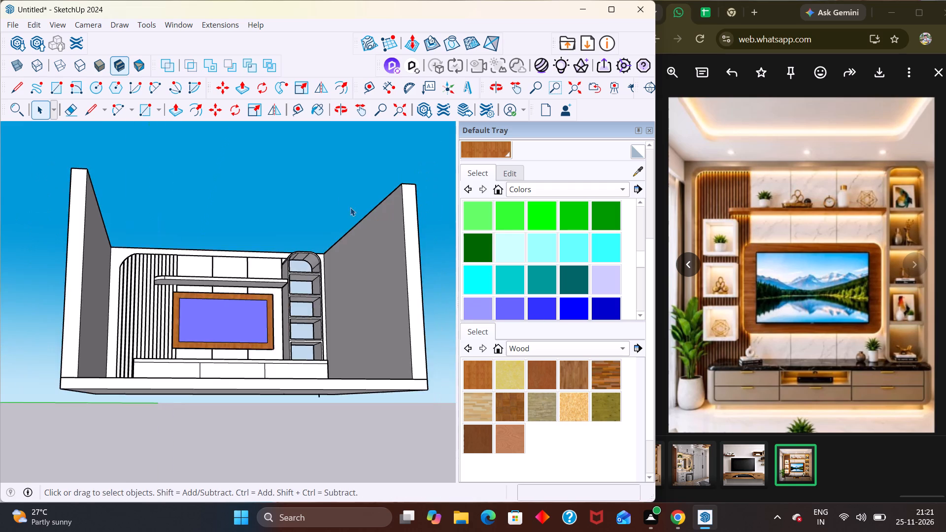
# Open the group holding the room and TV wall and paint the floating shelf with the same reddish-brown wood.
pyautogui.moveTo(352, 258); pyautogui.dragTo(227, 340, button='middle')
pyautogui.moveTo(201, 314); pyautogui.dragTo(225, 307, button='middle')
pyautogui.scroll(3, 201, 313)
pyautogui.middleClick(295, 290)
pyautogui.scroll(-1, 317, 319)
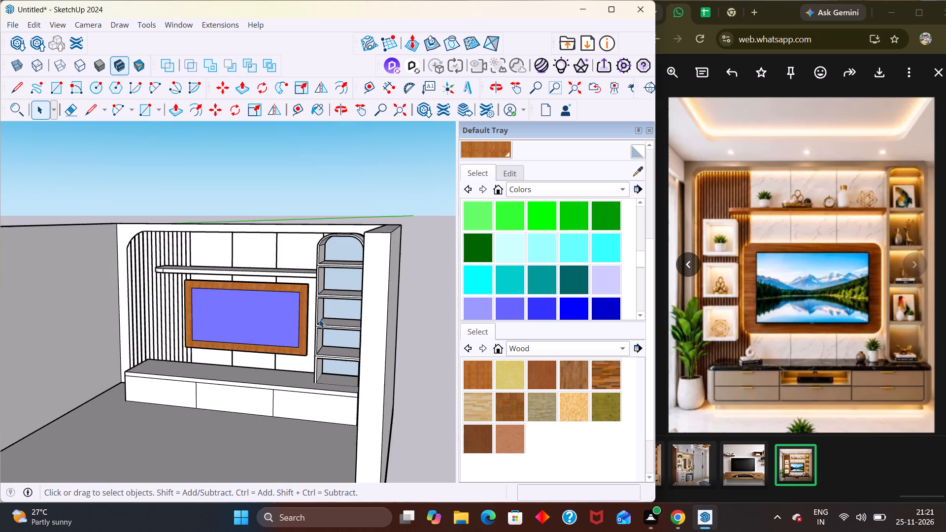
pyautogui.scroll(-4, 319, 319)
pyautogui.scroll(1, 316, 318)
pyautogui.scroll(-2, 316, 318)
pyautogui.moveTo(290, 328); pyautogui.dragTo(335, 264, button='middle')
pyautogui.scroll(4, 307, 270)
pyautogui.moveTo(277, 267); pyautogui.dragTo(293, 280, button='middle')
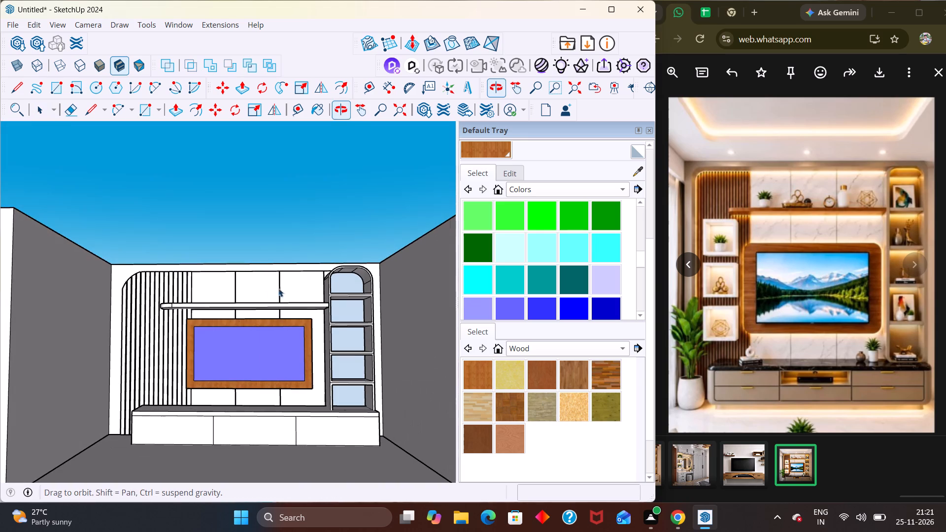
pyautogui.doubleClick(227, 305)
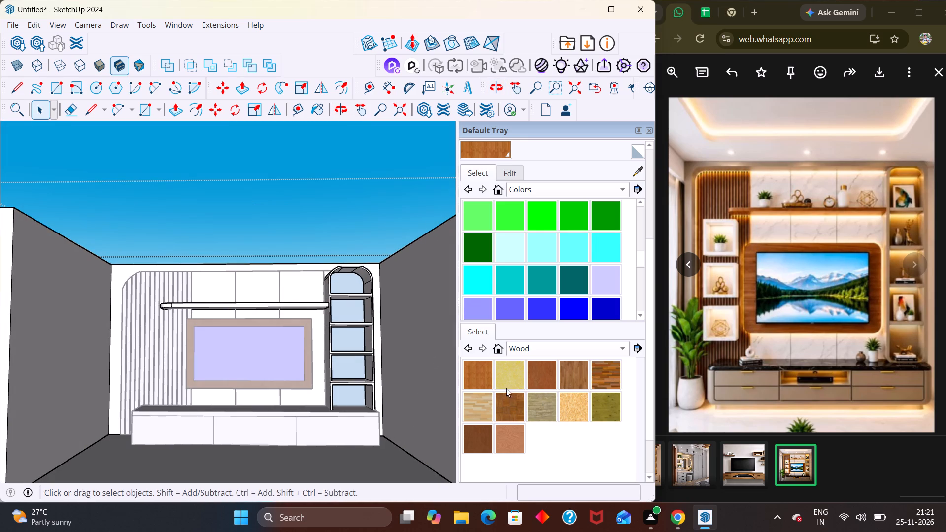
pyautogui.click(489, 369)
pyautogui.click(267, 304)
pyautogui.scroll(6, 262, 310)
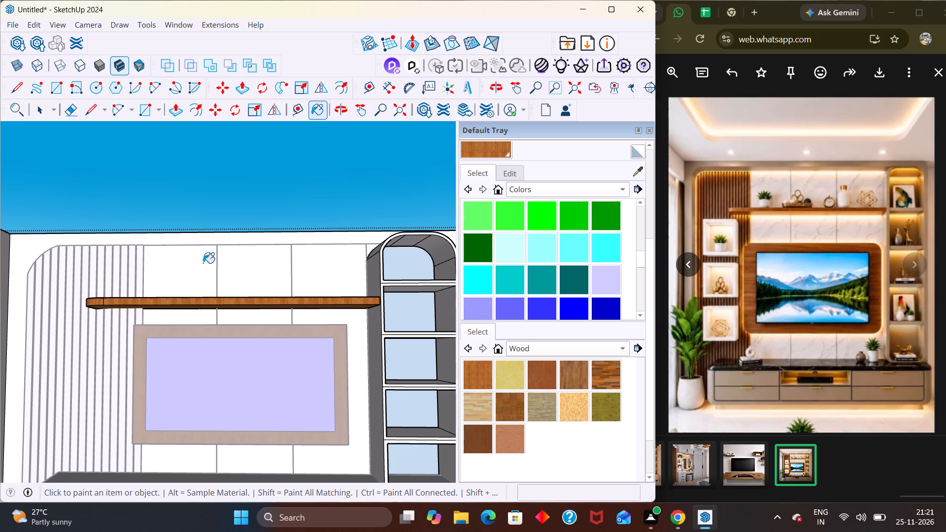
# Paint the rounded tall shelving unit with the same reddish-brown wood.
pyautogui.scroll(-4, 308, 274)
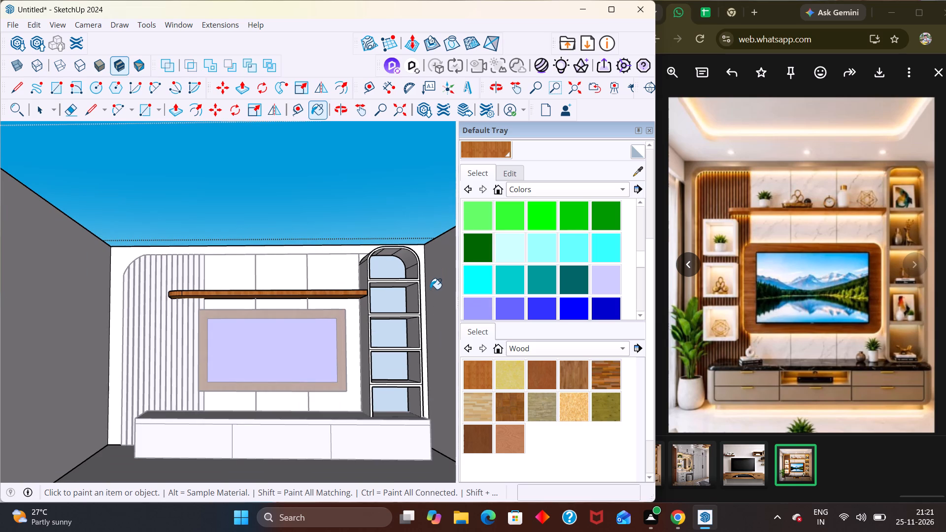
pyautogui.click(370, 270)
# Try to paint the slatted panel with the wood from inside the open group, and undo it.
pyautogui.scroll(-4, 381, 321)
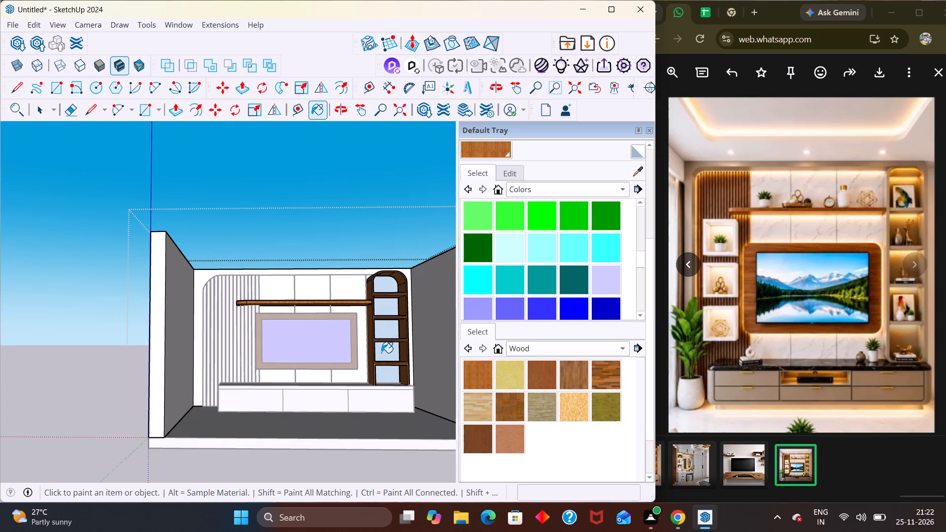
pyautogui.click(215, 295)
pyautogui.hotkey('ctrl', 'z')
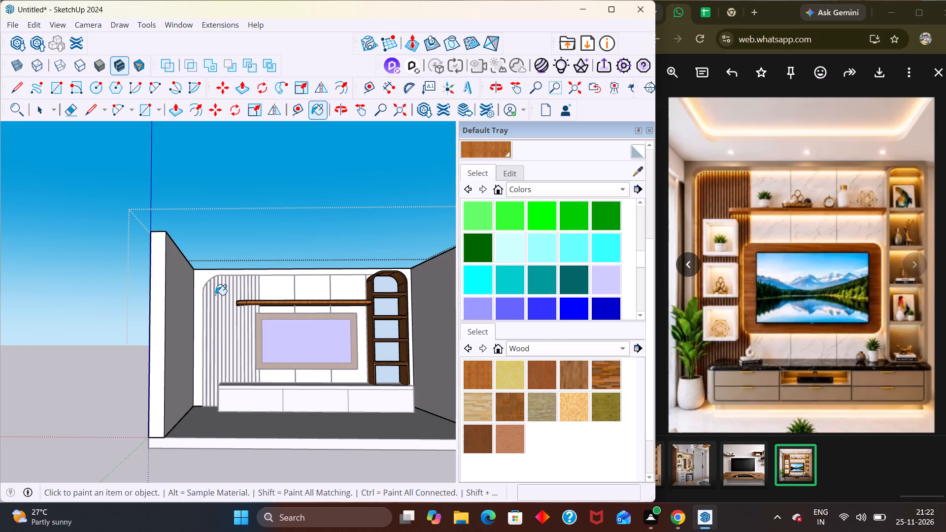
# Leave the open group, select the slatted panel group and paint it with the same reddish-brown wood.
pyautogui.press('space')
pyautogui.click(275, 234)
pyautogui.click(326, 178)
pyautogui.click(218, 292)
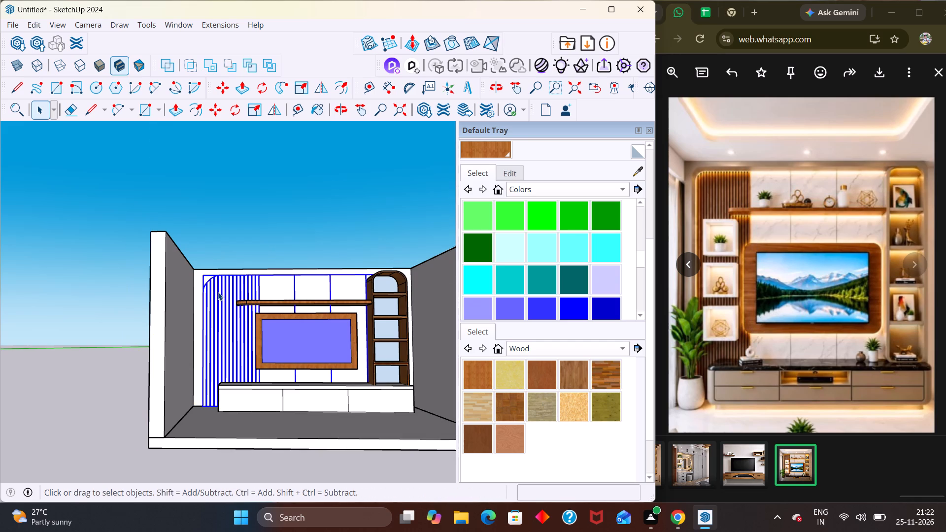
pyautogui.click(218, 292)
pyautogui.click(477, 375)
pyautogui.click(212, 333)
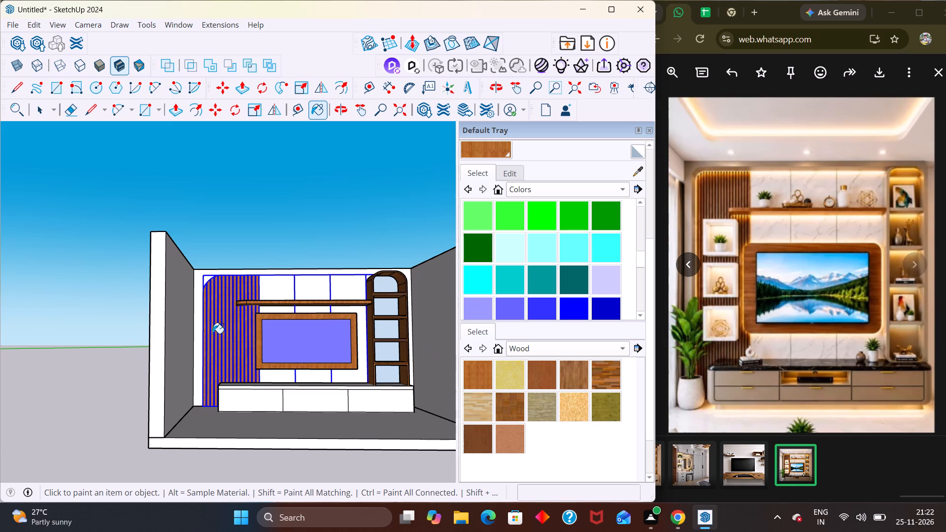
pyautogui.scroll(2, 251, 260)
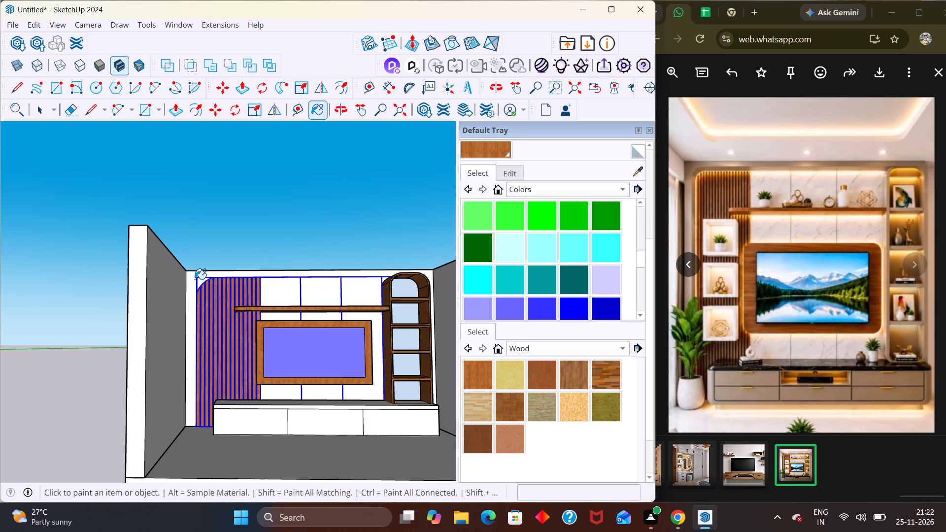
pyautogui.press('space')
pyautogui.click(250, 258)
pyautogui.scroll(-4, 295, 243)
pyautogui.scroll(1, 311, 255)
pyautogui.press('Escape')
# Examine the wood-finished TV wall and low cabinet from several angles.
pyautogui.scroll(-3, 329, 278)
pyautogui.moveTo(370, 359); pyautogui.dragTo(303, 371, button='middle')
pyautogui.moveTo(308, 351); pyautogui.dragTo(352, 307, button='middle')
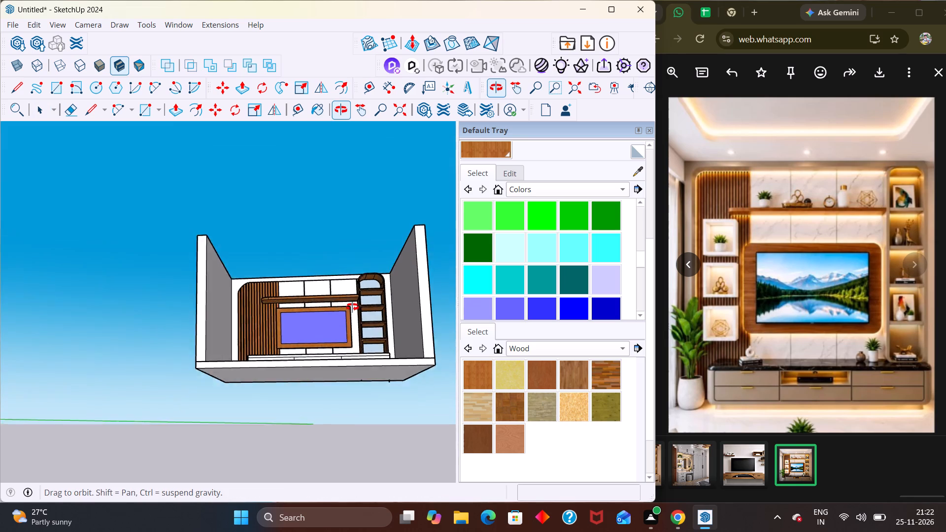
pyautogui.moveTo(352, 307); pyautogui.dragTo(352, 306, button='middle')
pyautogui.scroll(3, 352, 307)
pyautogui.moveTo(352, 304); pyautogui.dragTo(381, 456, button='middle')
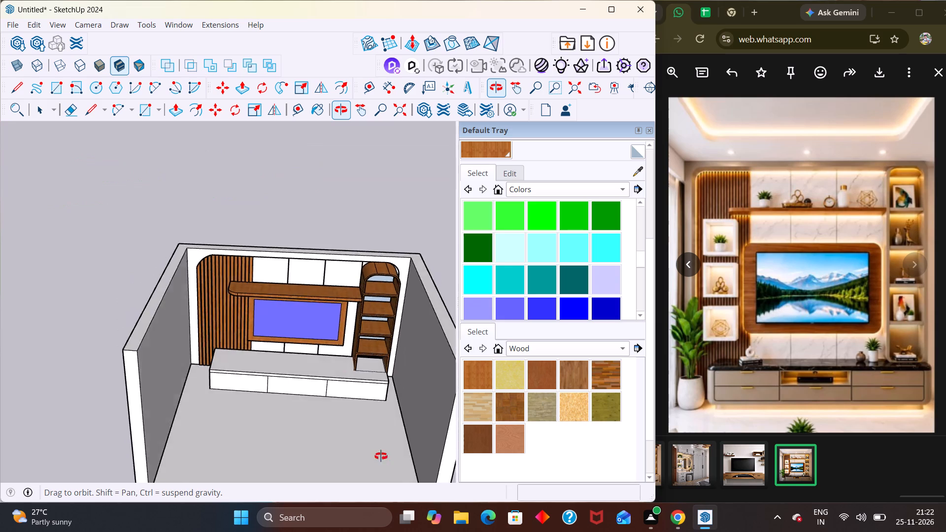
pyautogui.moveTo(381, 456); pyautogui.dragTo(420, 452, button='middle')
pyautogui.moveTo(298, 379); pyautogui.dragTo(285, 337, button='middle')
pyautogui.scroll(3, 234, 246)
pyautogui.moveTo(223, 303); pyautogui.dragTo(203, 293, button='middle')
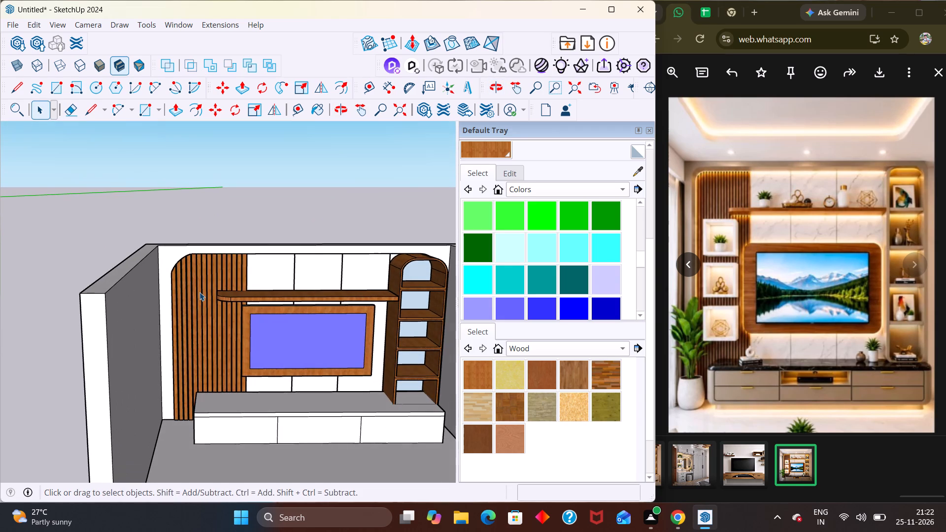
pyautogui.scroll(-3, 241, 301)
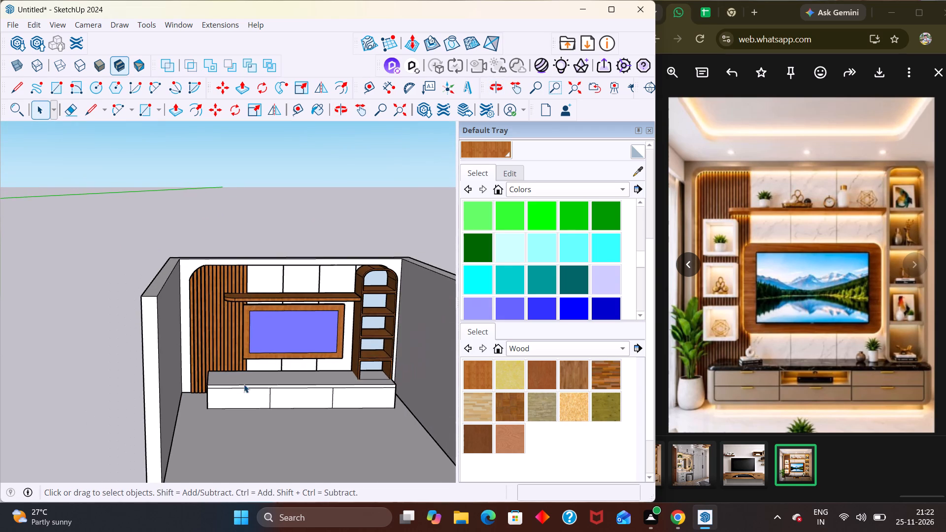
pyautogui.moveTo(241, 385); pyautogui.dragTo(220, 400, button='middle')
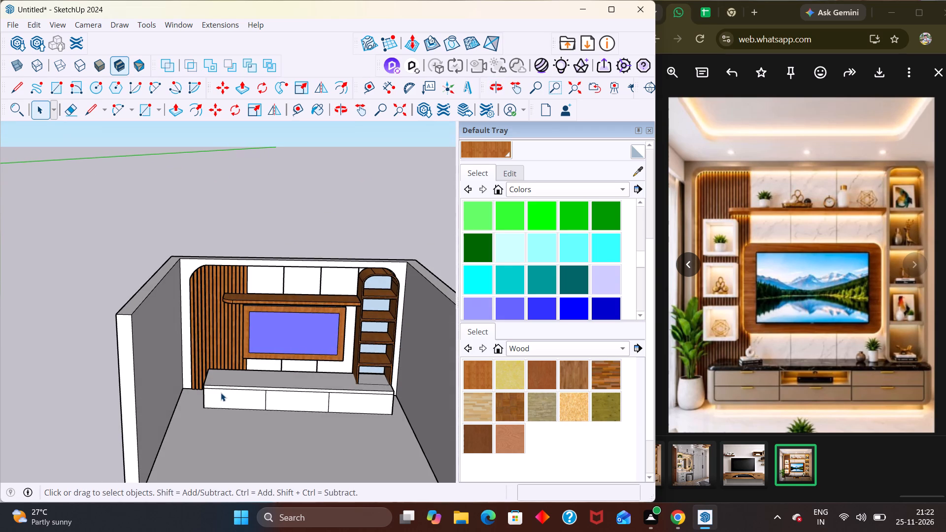
pyautogui.scroll(2, 222, 391)
pyautogui.moveTo(217, 412); pyautogui.dragTo(232, 363, button='middle')
pyautogui.scroll(3, 231, 362)
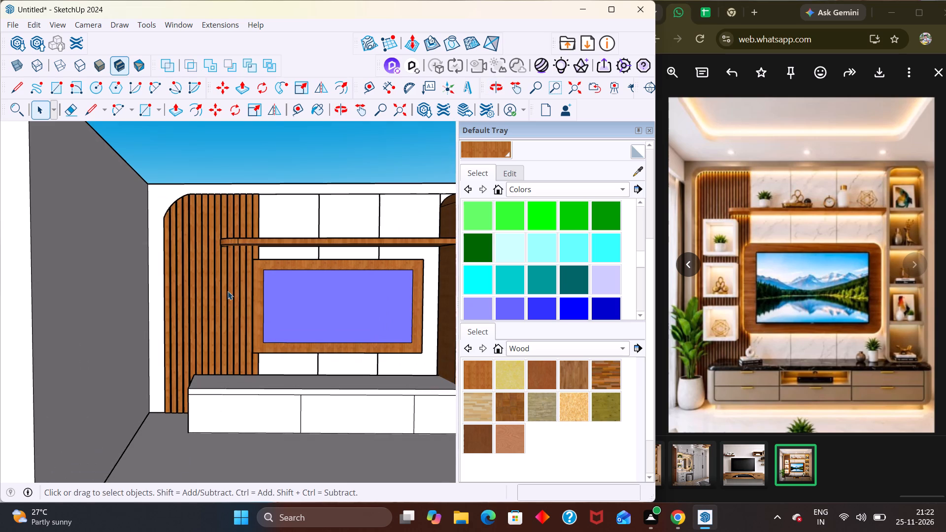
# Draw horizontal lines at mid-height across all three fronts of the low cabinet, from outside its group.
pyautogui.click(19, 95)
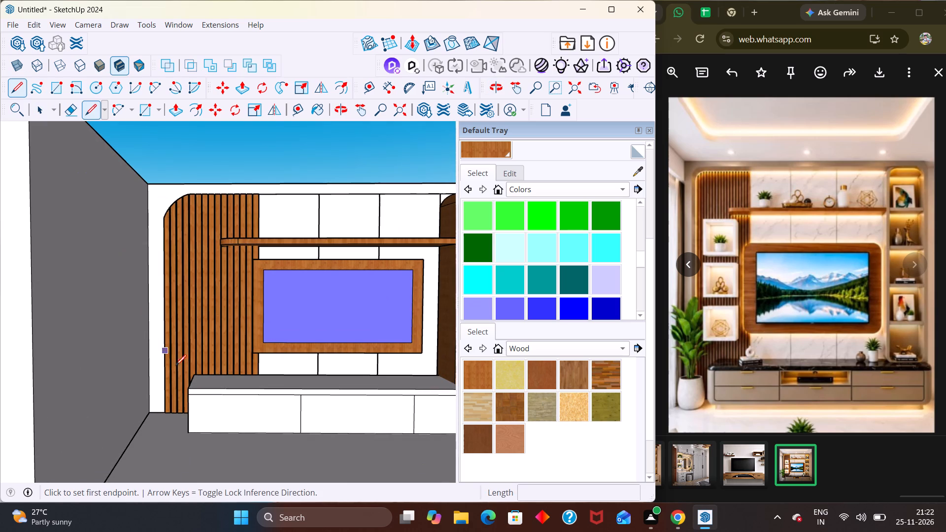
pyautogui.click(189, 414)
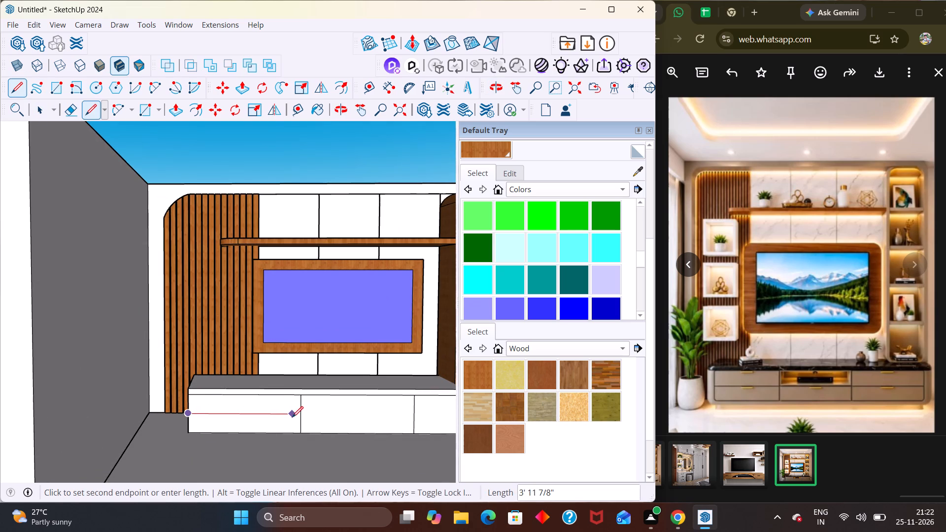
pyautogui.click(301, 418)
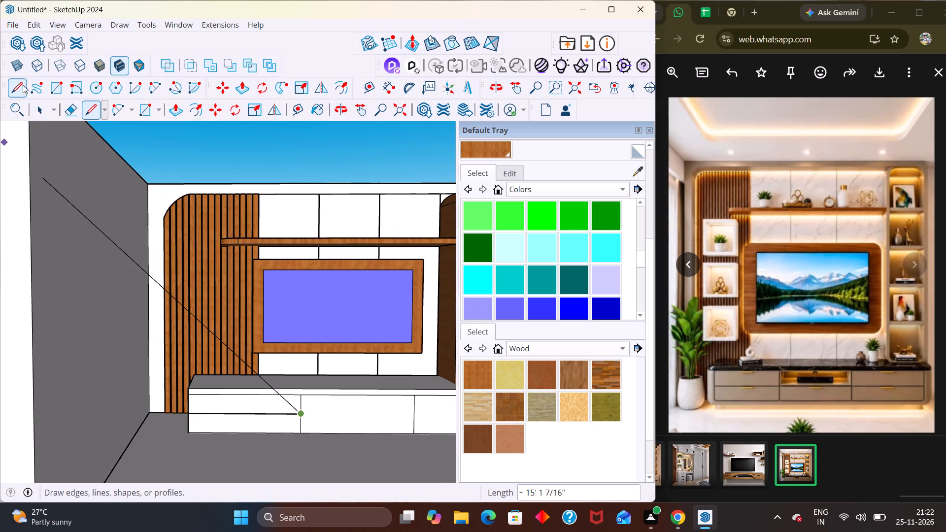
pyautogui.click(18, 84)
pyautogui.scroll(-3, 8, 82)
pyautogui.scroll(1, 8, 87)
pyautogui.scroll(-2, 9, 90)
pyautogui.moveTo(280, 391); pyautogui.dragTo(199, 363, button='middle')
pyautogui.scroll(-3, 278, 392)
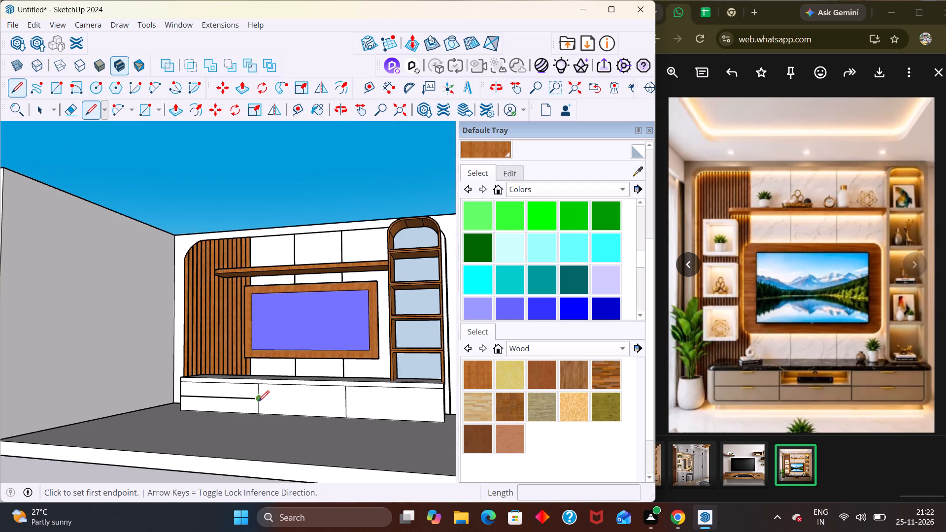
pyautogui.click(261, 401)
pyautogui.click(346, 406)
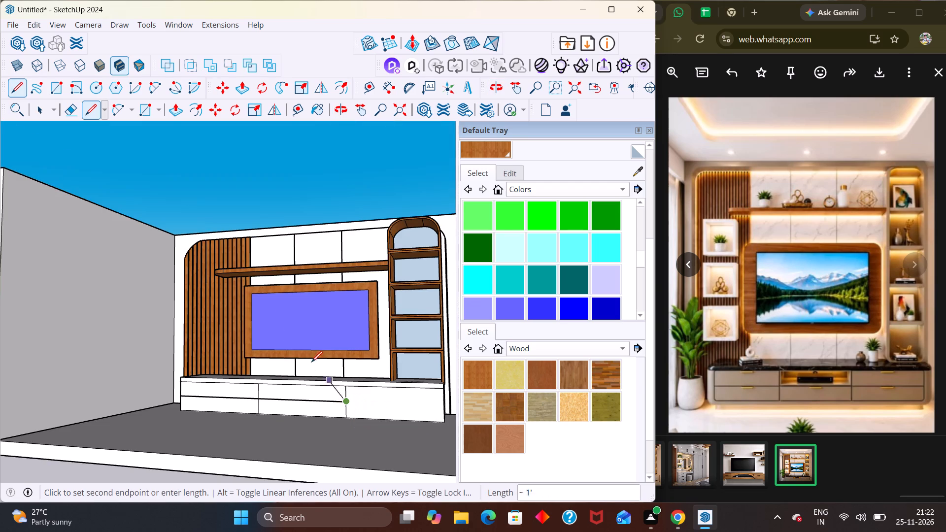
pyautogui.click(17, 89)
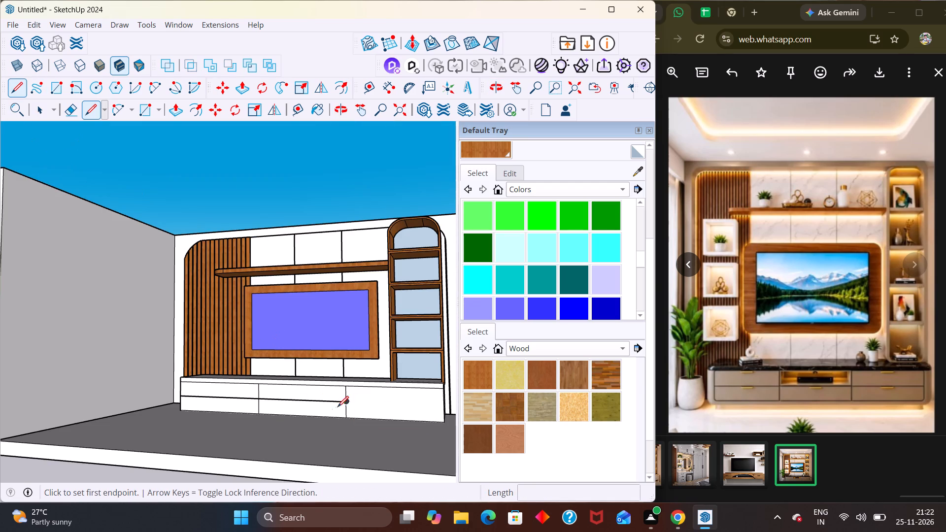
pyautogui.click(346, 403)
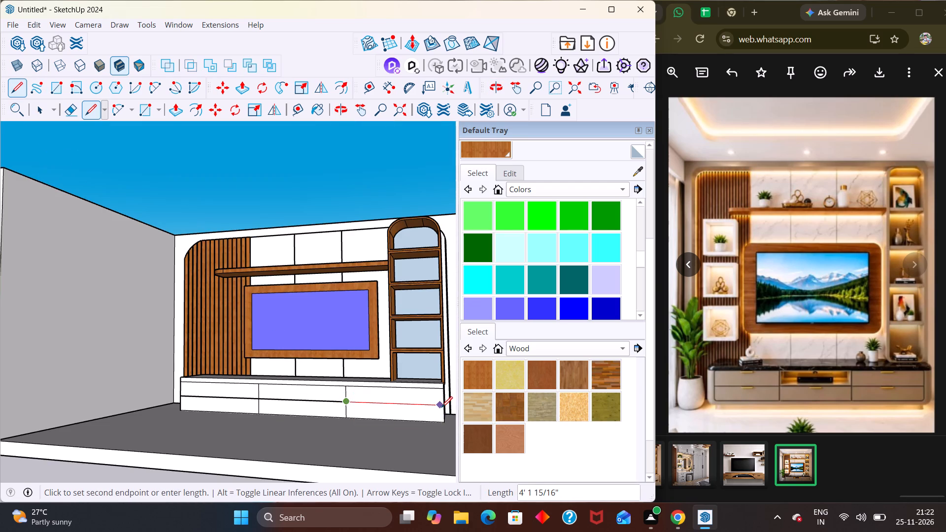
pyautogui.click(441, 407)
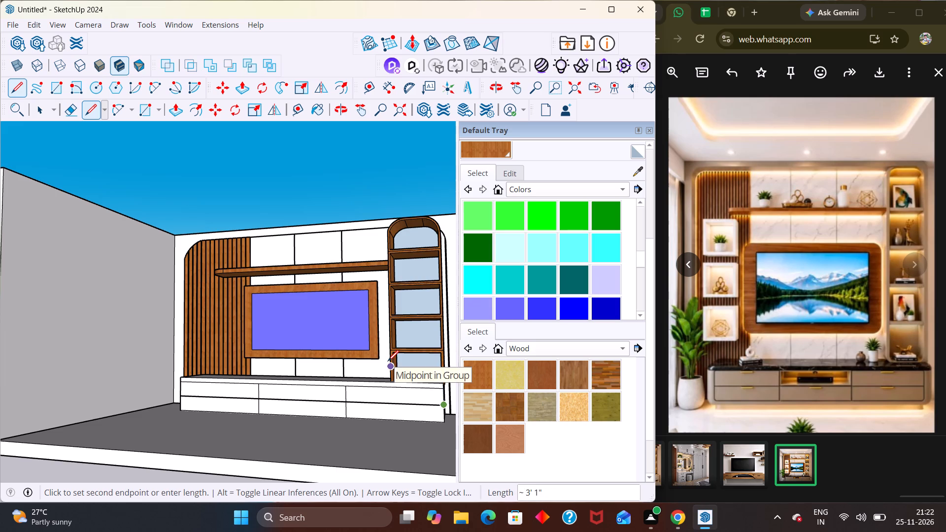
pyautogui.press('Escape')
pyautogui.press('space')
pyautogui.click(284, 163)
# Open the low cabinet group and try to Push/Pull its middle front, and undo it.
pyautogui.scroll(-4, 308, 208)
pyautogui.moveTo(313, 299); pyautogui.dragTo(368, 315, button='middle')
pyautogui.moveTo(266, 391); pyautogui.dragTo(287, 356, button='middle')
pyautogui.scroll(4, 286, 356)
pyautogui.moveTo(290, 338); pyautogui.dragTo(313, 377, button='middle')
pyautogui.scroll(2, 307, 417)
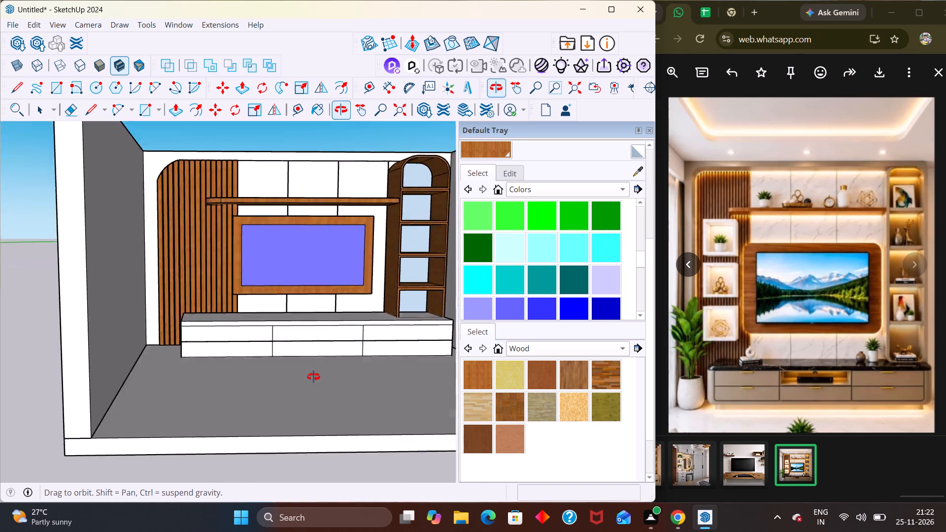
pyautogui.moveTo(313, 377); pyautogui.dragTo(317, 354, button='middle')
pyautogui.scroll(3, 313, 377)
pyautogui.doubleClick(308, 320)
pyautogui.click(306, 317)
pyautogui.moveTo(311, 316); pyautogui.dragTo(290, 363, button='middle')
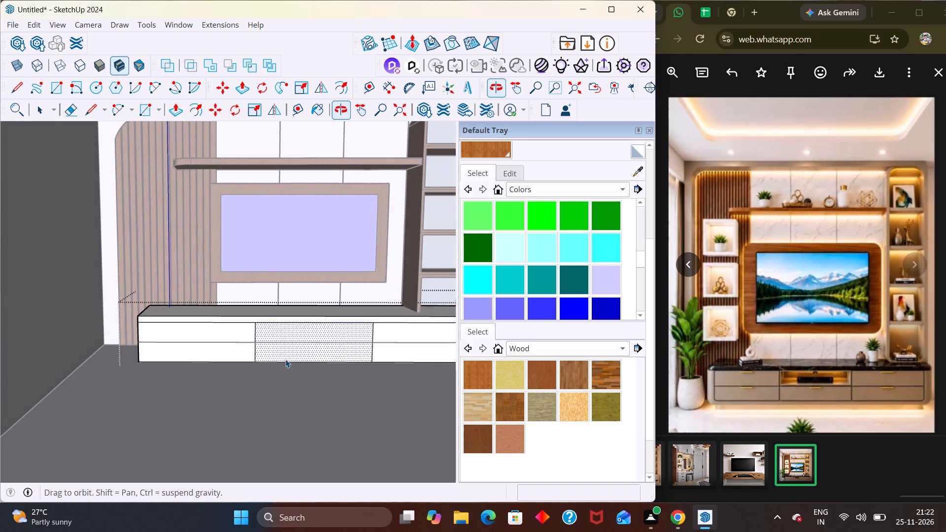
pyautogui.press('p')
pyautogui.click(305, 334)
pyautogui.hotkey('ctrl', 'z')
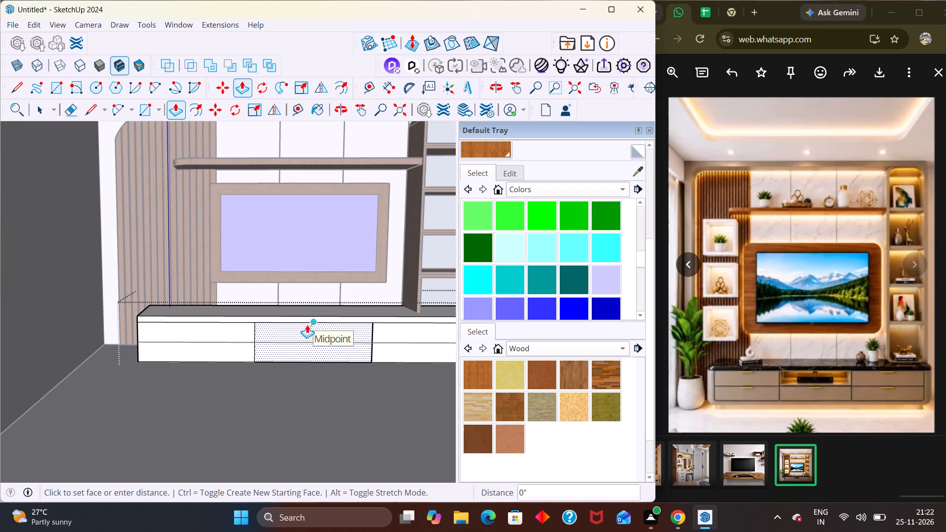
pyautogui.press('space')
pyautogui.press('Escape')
# Select the low cabinet's connected geometry to check whether the horizontal lines belong to it, and leave the group.
pyautogui.tripleClick(298, 332)
pyautogui.click(298, 333)
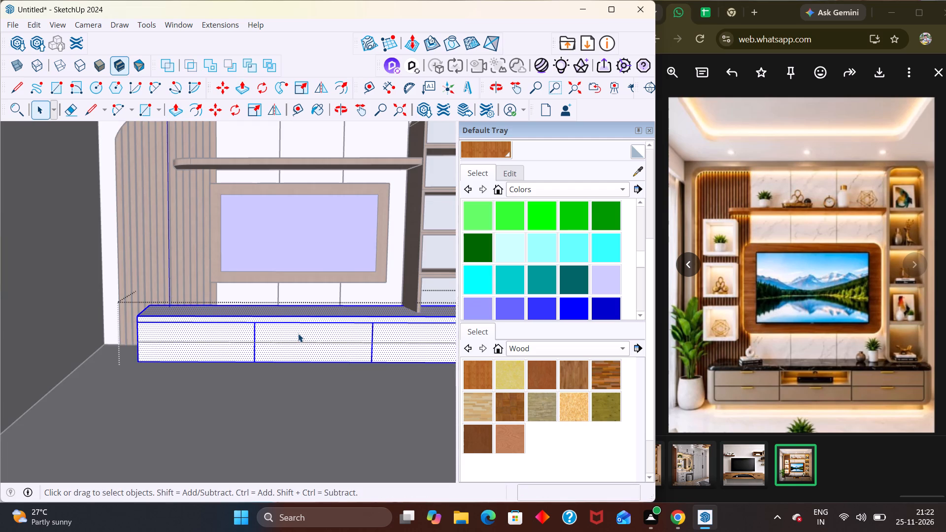
pyautogui.scroll(4, 296, 333)
pyautogui.doubleClick(296, 333)
pyautogui.click(296, 334)
pyautogui.click(296, 334)
pyautogui.scroll(-2, 296, 334)
pyautogui.scroll(1, 296, 338)
pyautogui.scroll(-2, 296, 339)
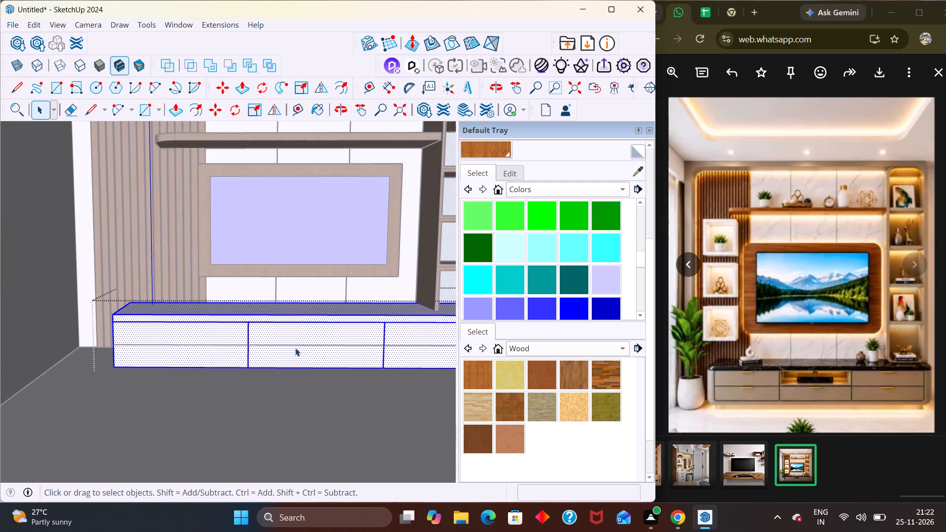
pyautogui.click(259, 386)
pyautogui.scroll(4, 285, 332)
pyautogui.click(285, 343)
pyautogui.press('Escape')
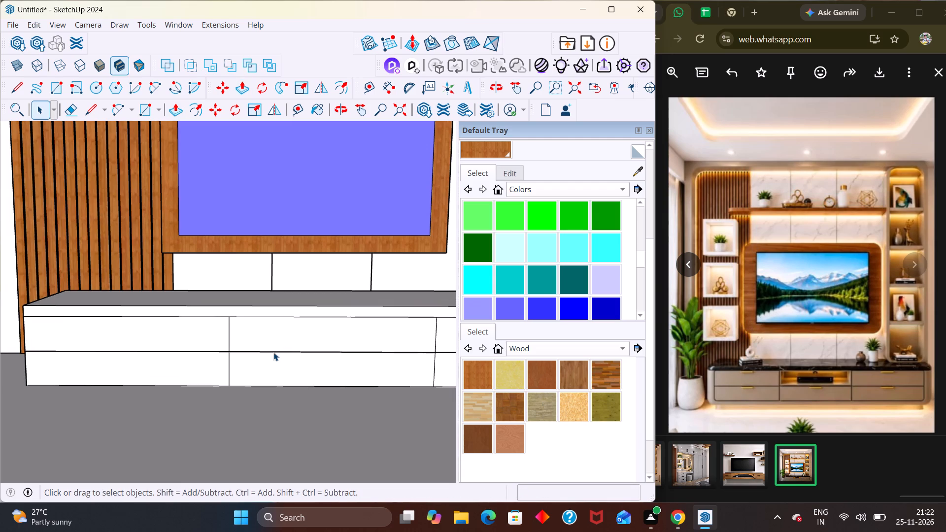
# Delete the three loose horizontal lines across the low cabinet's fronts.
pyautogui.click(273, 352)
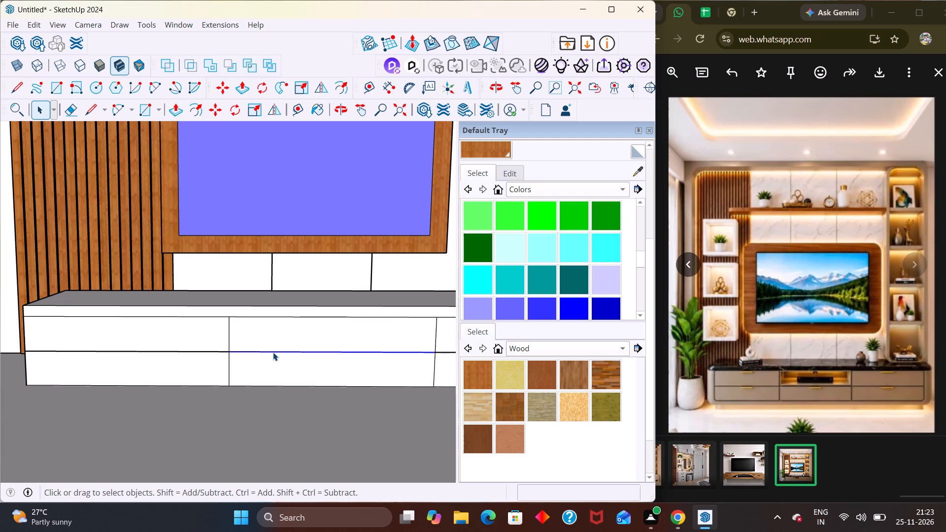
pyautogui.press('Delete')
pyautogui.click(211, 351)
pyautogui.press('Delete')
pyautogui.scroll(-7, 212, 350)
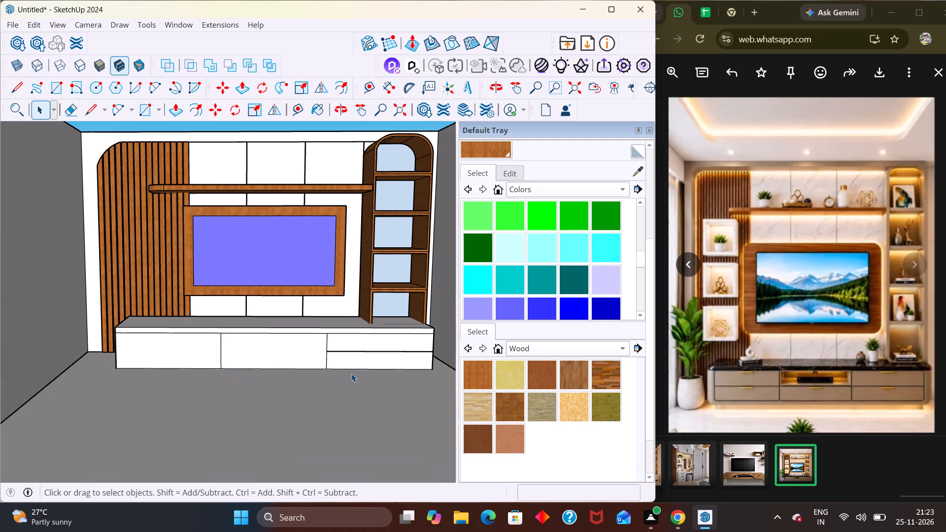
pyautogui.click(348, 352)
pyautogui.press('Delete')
# Open the low cabinet group and draw one horizontal line about 13' long across all its fronts at mid-height.
pyautogui.tripleClick(213, 362)
pyautogui.click(211, 361)
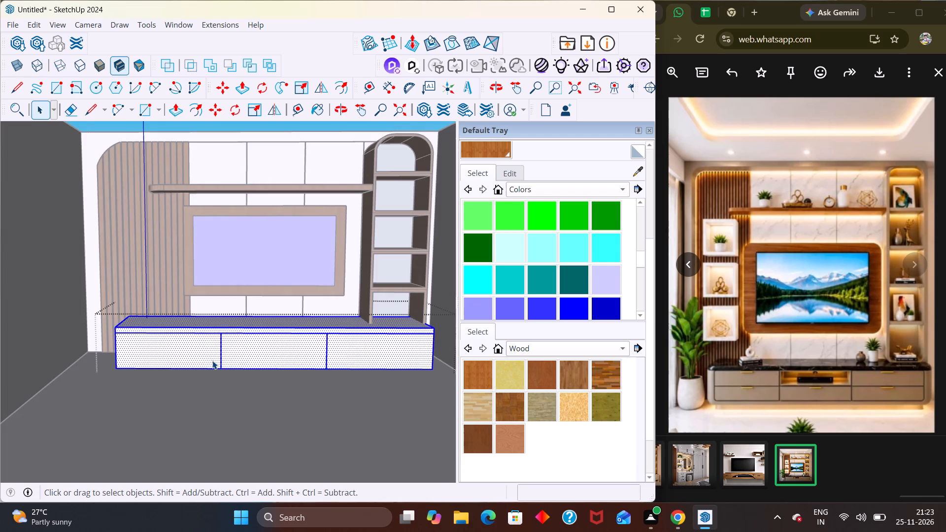
pyautogui.press('l')
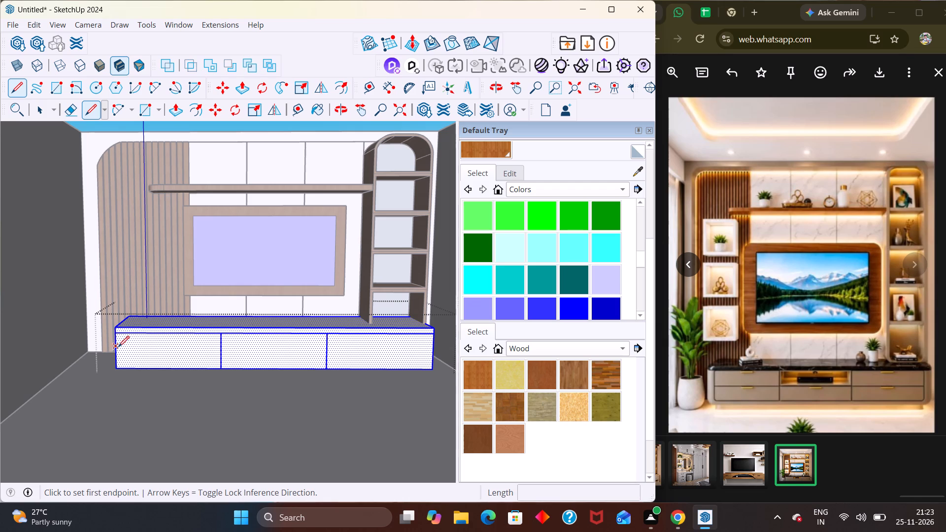
pyautogui.click(117, 347)
pyautogui.click(433, 357)
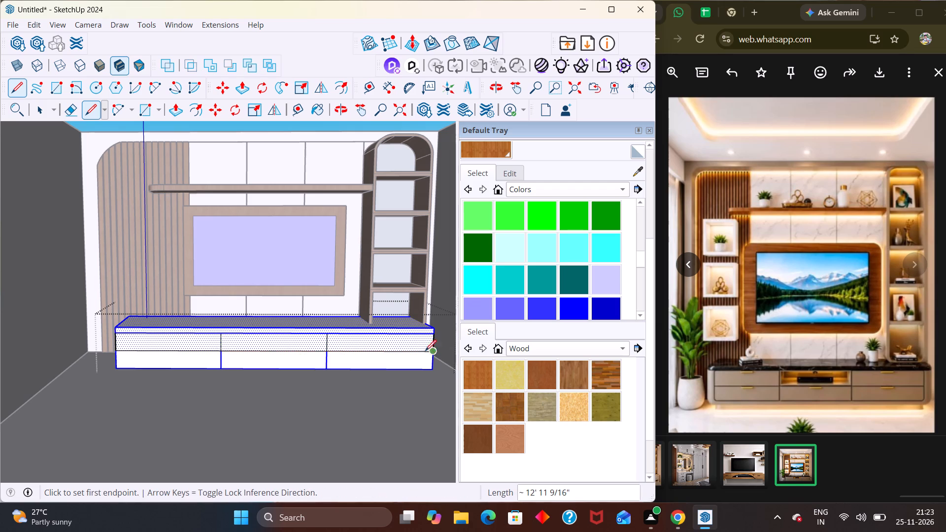
pyautogui.press('space')
# Push the upper half of the low cabinet's middle front inward about 3' to form an open niche.
pyautogui.scroll(3, 308, 343)
pyautogui.click(312, 374)
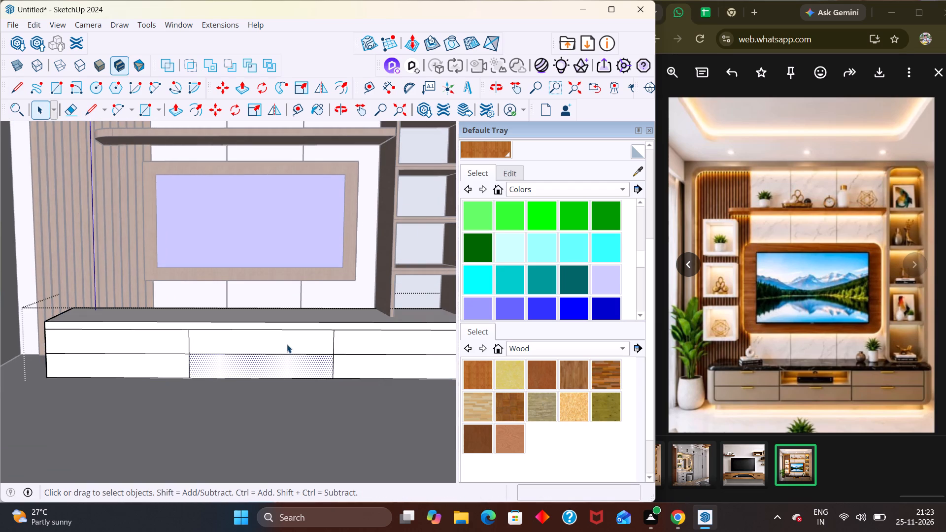
pyautogui.click(287, 344)
pyautogui.press('p')
pyautogui.click(284, 343)
pyautogui.moveTo(306, 317); pyautogui.dragTo(306, 323, button='middle')
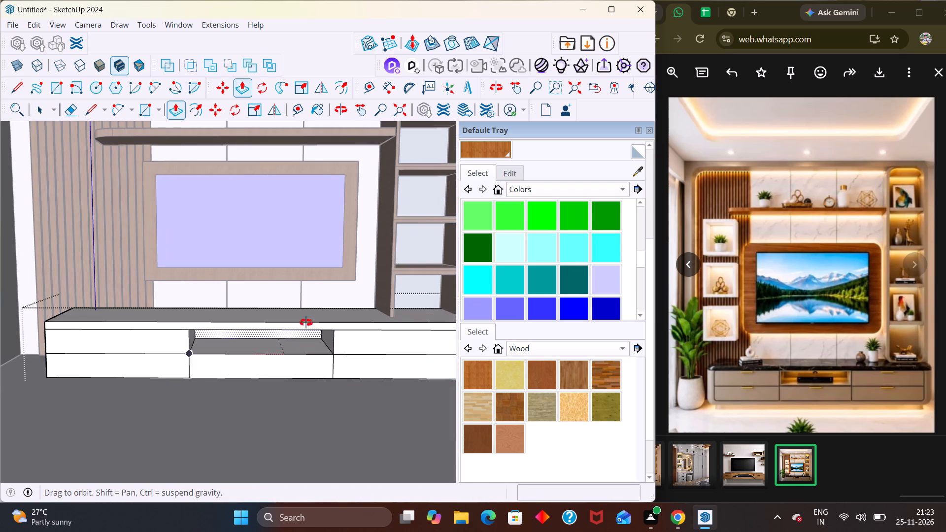
pyautogui.moveTo(306, 323); pyautogui.dragTo(302, 393, button='middle')
pyautogui.click(290, 309)
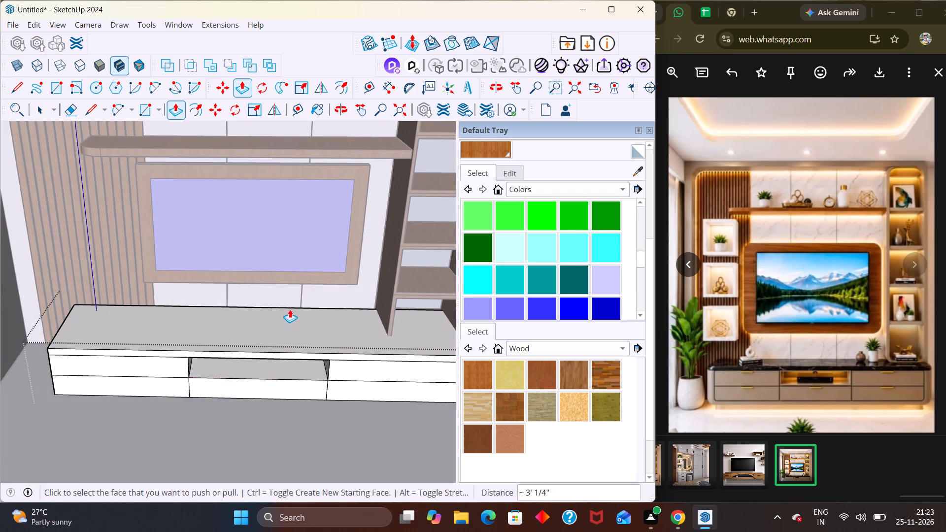
pyautogui.press('space')
# Leave the cabinet group and examine the TV wall and the cabinet's open niche from several angles.
pyautogui.scroll(-2, 290, 308)
pyautogui.scroll(1, 290, 308)
pyautogui.scroll(-12, 290, 308)
pyautogui.middleClick(293, 308)
pyautogui.click(343, 188)
pyautogui.moveTo(297, 282); pyautogui.dragTo(307, 217, button='middle')
pyautogui.scroll(2, 304, 212)
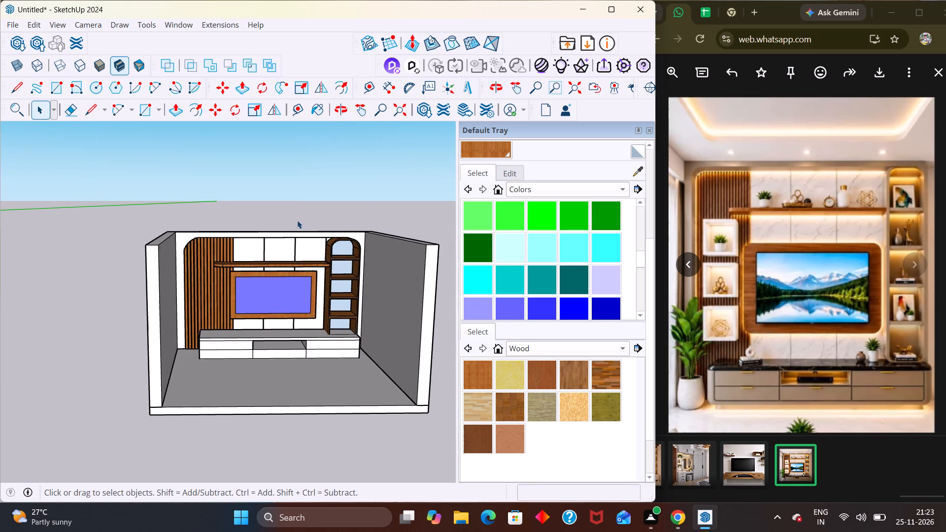
pyautogui.moveTo(271, 330); pyautogui.dragTo(266, 308, button='middle')
pyautogui.scroll(1, 267, 312)
pyautogui.moveTo(290, 342); pyautogui.dragTo(284, 312, button='middle')
pyautogui.scroll(1, 289, 330)
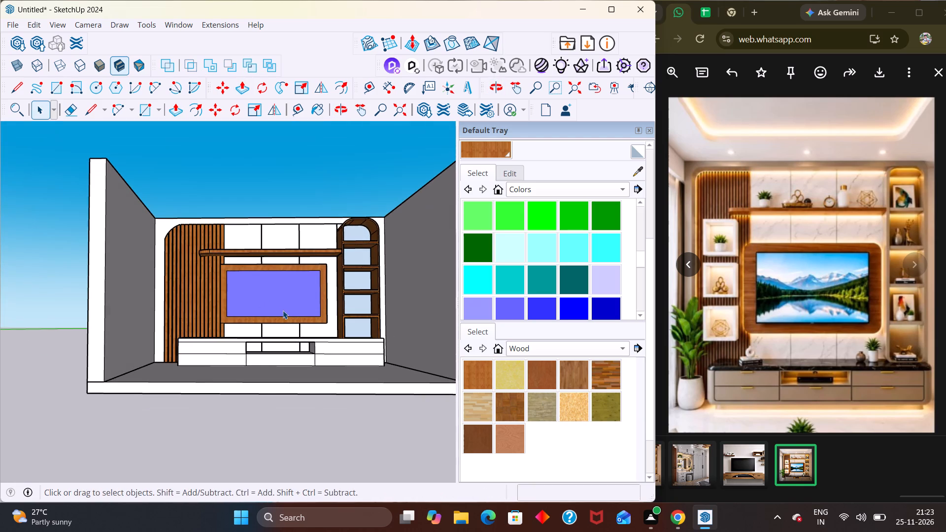
pyautogui.middleClick(261, 391)
pyautogui.scroll(3, 261, 391)
pyautogui.scroll(3, 271, 323)
pyautogui.scroll(-8, 269, 336)
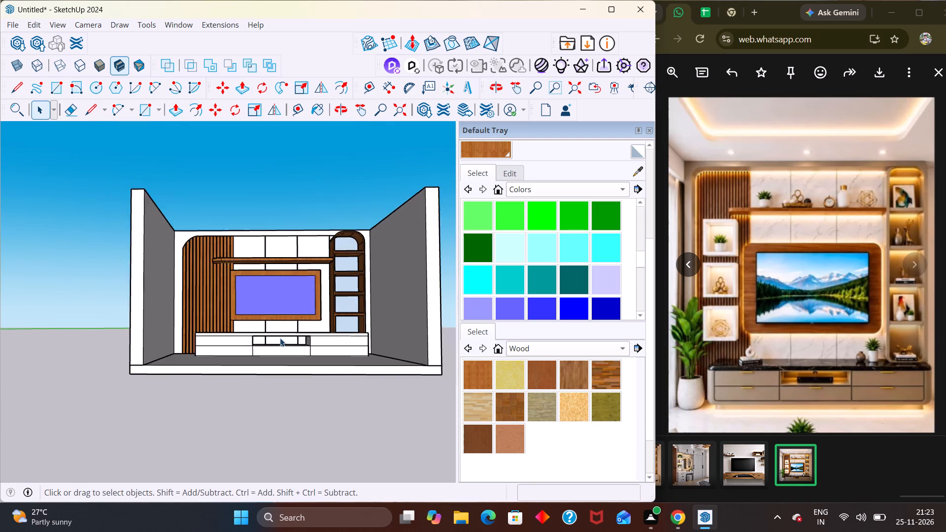
pyautogui.scroll(-3, 280, 338)
pyautogui.moveTo(265, 338); pyautogui.dragTo(236, 337, button='middle')
pyautogui.scroll(1, 254, 338)
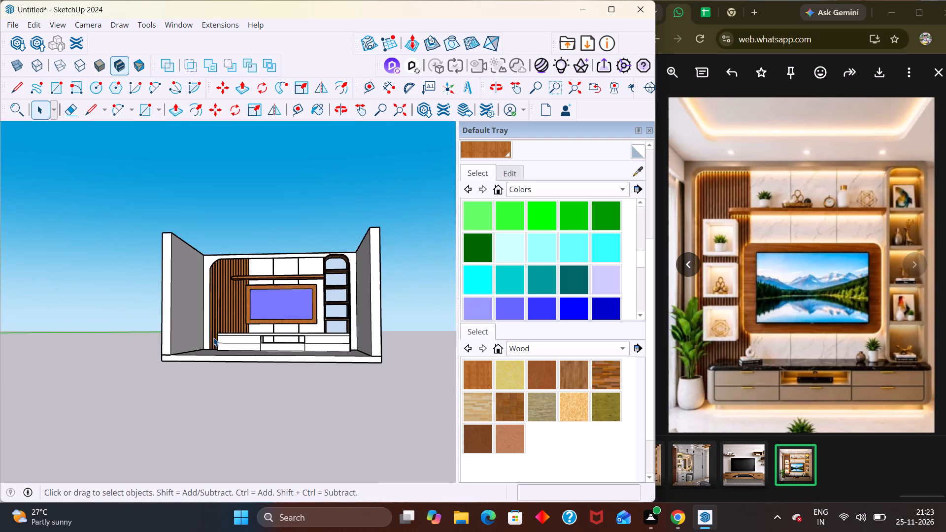
pyautogui.scroll(2, 213, 337)
pyautogui.moveTo(243, 346); pyautogui.dragTo(258, 421, button='middle')
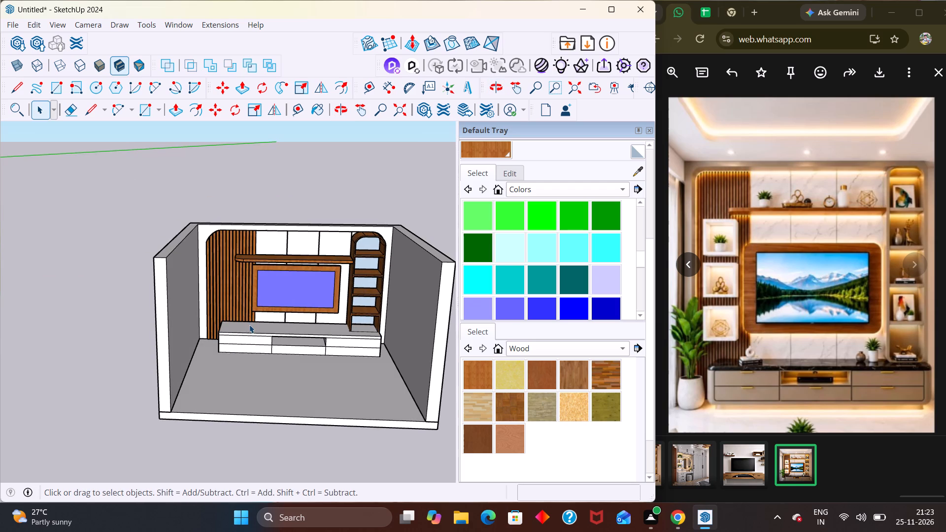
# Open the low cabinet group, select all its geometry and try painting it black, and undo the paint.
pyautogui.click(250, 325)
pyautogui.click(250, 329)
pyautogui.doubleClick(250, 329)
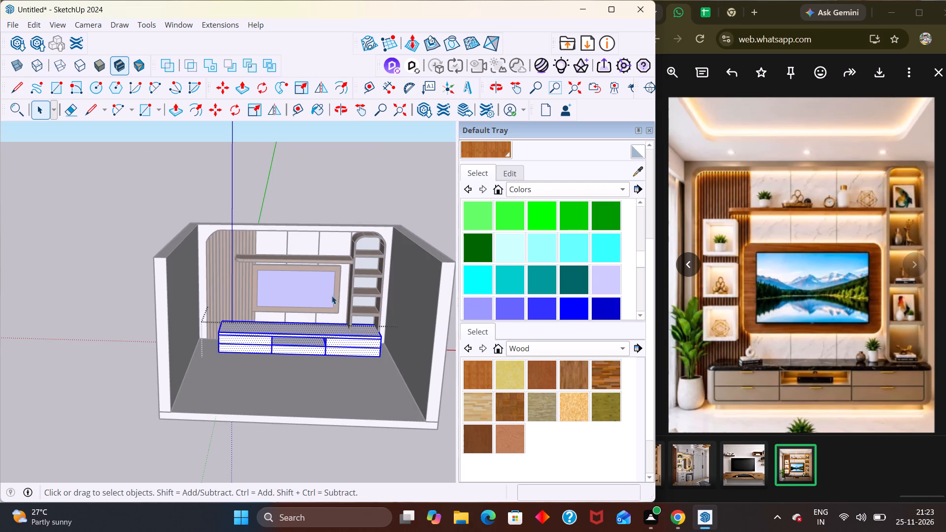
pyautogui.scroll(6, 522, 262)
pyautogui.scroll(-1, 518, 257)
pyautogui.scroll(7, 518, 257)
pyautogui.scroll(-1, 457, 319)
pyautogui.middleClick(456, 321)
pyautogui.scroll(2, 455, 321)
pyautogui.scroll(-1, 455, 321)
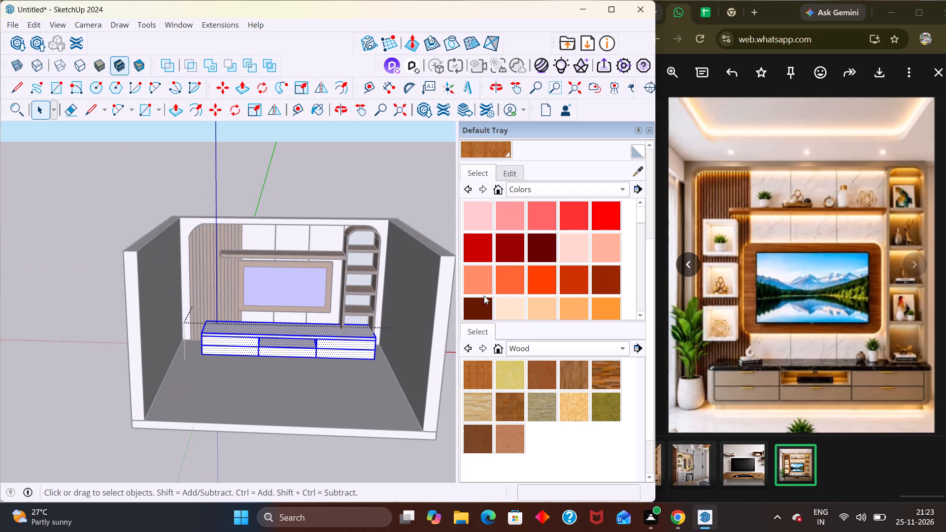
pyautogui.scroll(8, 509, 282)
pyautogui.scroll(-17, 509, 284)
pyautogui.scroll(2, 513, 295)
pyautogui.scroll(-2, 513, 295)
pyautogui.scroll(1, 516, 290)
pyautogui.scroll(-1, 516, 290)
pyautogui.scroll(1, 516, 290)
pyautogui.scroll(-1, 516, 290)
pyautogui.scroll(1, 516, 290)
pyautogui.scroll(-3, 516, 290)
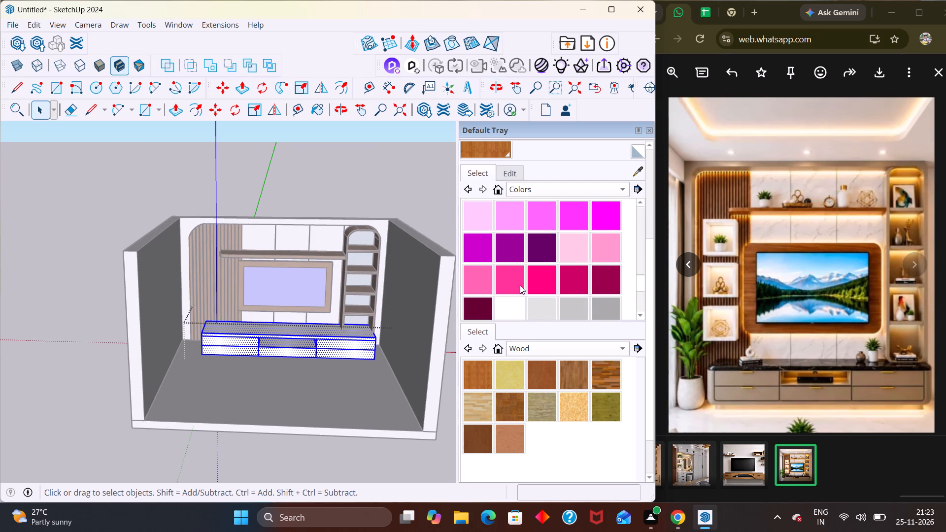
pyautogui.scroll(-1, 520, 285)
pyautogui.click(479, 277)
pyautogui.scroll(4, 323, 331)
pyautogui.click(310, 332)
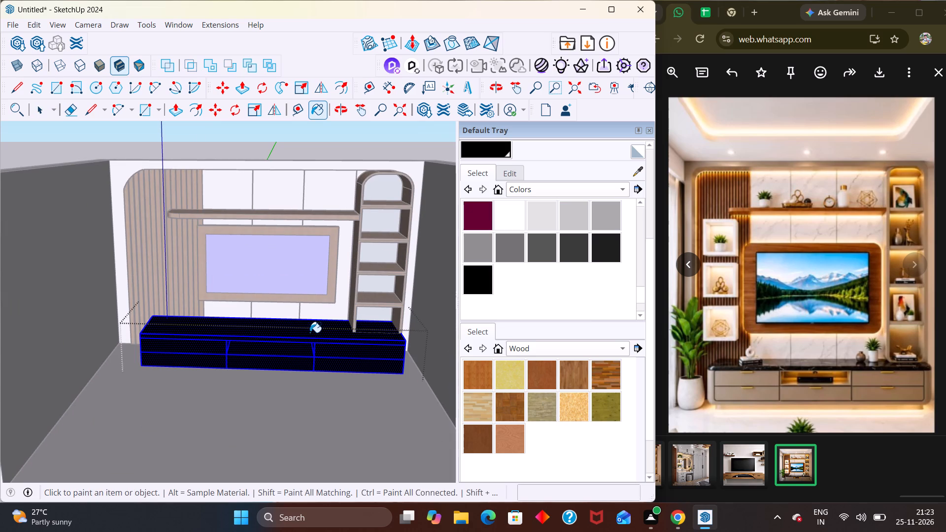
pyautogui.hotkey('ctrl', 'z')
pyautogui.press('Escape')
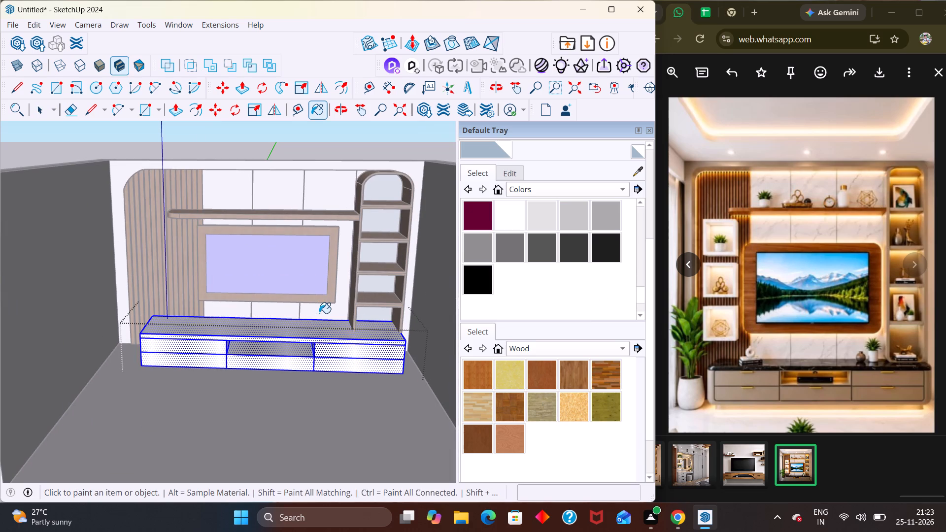
# Paint only the top face of the low cabinet black.
pyautogui.press('space')
pyautogui.click(318, 318)
pyautogui.doubleClick(310, 332)
pyautogui.moveTo(310, 333); pyautogui.dragTo(329, 425, button='middle')
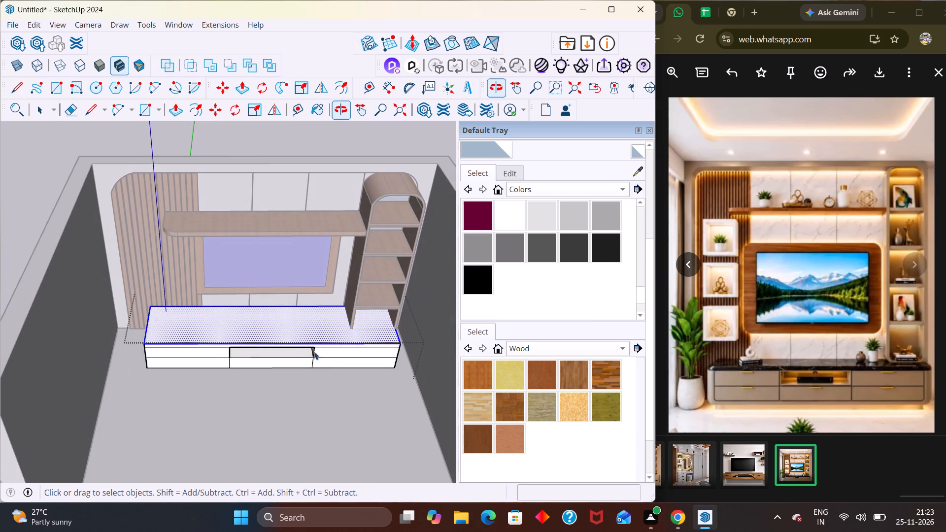
pyautogui.doubleClick(285, 332)
pyautogui.doubleClick(285, 332)
pyautogui.doubleClick(285, 332)
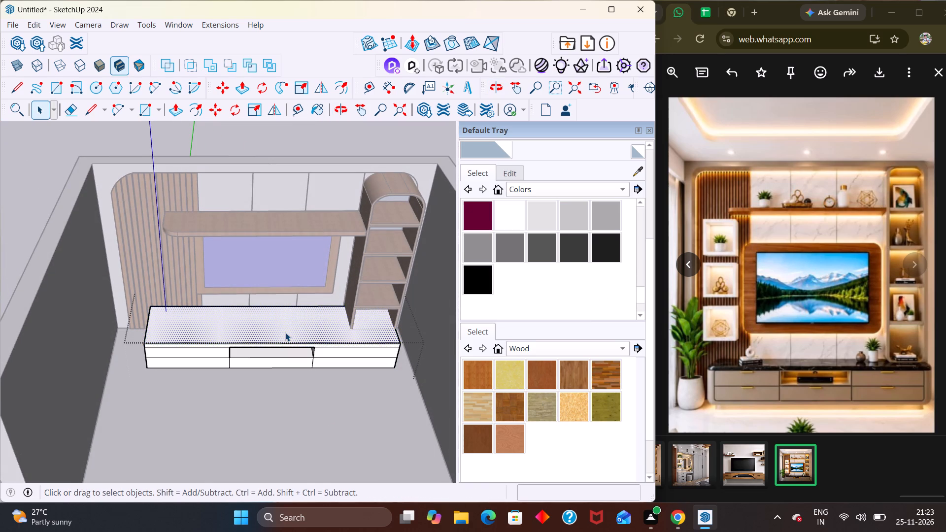
pyautogui.click(487, 284)
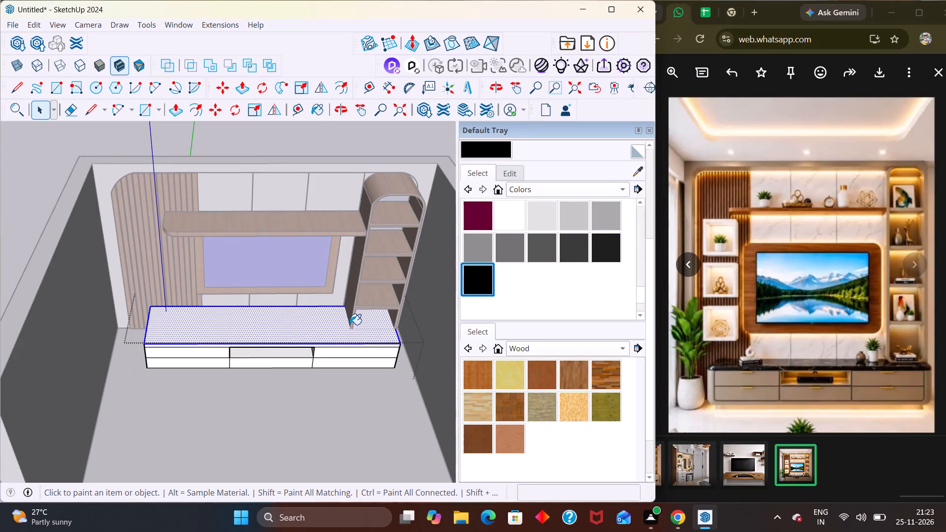
pyautogui.click(295, 333)
# Paint the thin front strip just below the low cabinet's top black, and leave the cabinet group.
pyautogui.scroll(-3, 295, 333)
pyautogui.scroll(1, 295, 333)
pyautogui.scroll(-9, 295, 333)
pyautogui.moveTo(296, 346); pyautogui.dragTo(291, 284, button='middle')
pyautogui.scroll(3, 291, 286)
pyautogui.scroll(-1, 291, 284)
pyautogui.scroll(6, 291, 284)
pyautogui.scroll(-2, 198, 345)
pyautogui.scroll(17, 199, 345)
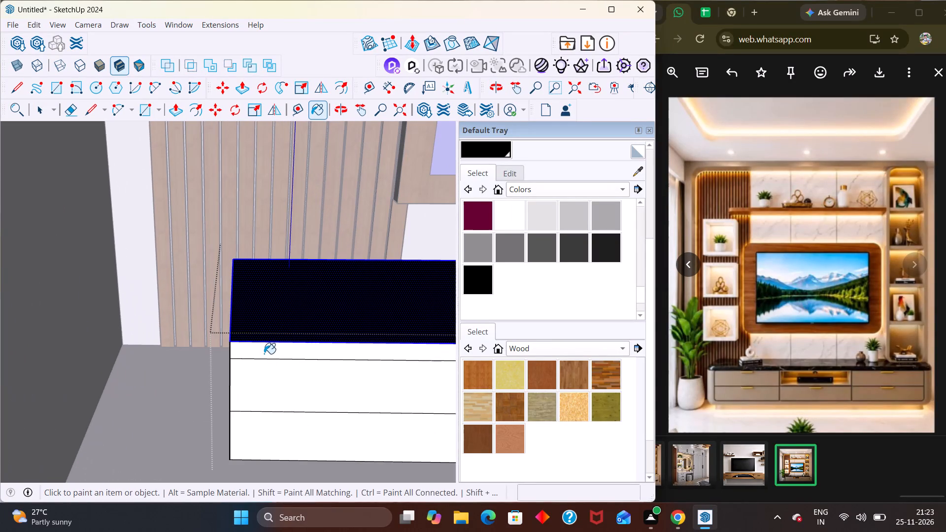
pyautogui.click(264, 354)
pyautogui.scroll(-10, 241, 361)
pyautogui.scroll(2, 258, 382)
pyautogui.scroll(-16, 268, 385)
pyautogui.press('space')
pyautogui.click(184, 376)
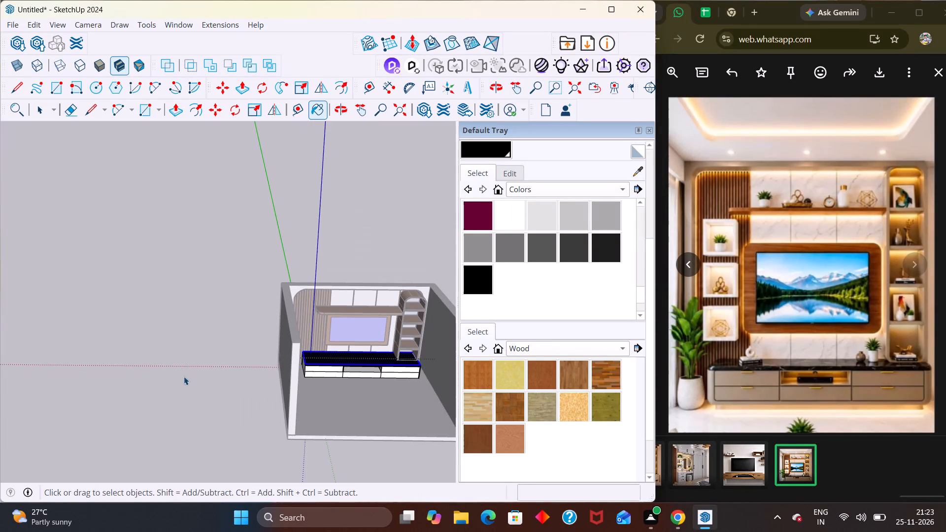
# Examine the TV wall, the low cabinet's black top and the open niche from several distances and angles.
pyautogui.moveTo(328, 365); pyautogui.dragTo(329, 335, button='middle')
pyautogui.scroll(3, 329, 356)
pyautogui.scroll(-5, 326, 356)
pyautogui.moveTo(365, 379); pyautogui.dragTo(343, 316, button='middle')
pyautogui.scroll(5, 363, 327)
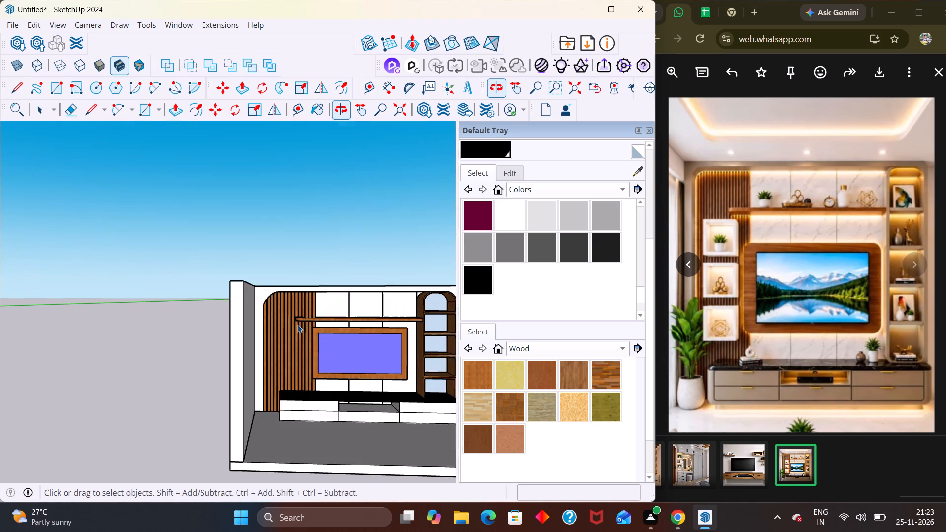
pyautogui.scroll(8, 263, 396)
pyautogui.scroll(-9, 285, 407)
pyautogui.scroll(2, 205, 439)
pyautogui.scroll(-1, 223, 434)
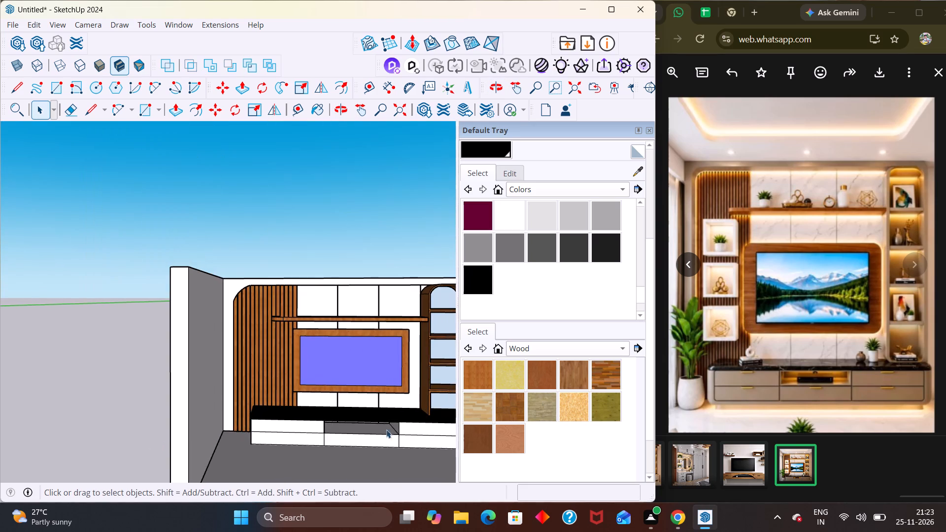
pyautogui.moveTo(395, 427); pyautogui.dragTo(325, 378, button='middle')
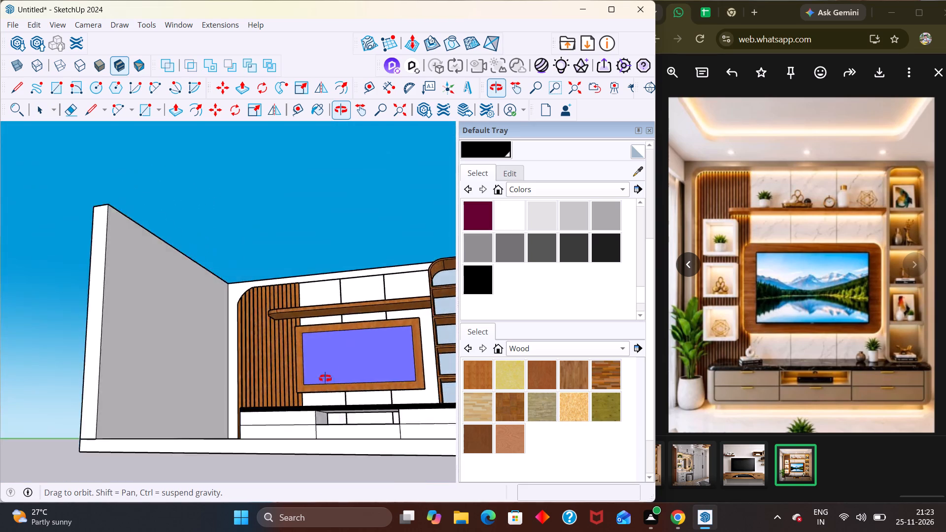
pyautogui.moveTo(325, 378); pyautogui.dragTo(341, 434, button='middle')
pyautogui.moveTo(340, 465); pyautogui.dragTo(355, 420, button='middle')
pyautogui.scroll(4, 351, 429)
pyautogui.scroll(2, 199, 442)
pyautogui.moveTo(203, 439); pyautogui.dragTo(218, 427, button='middle')
pyautogui.scroll(5, 218, 427)
pyautogui.moveTo(215, 408); pyautogui.dragTo(285, 390, button='middle')
pyautogui.scroll(-6, 285, 390)
pyautogui.scroll(1, 211, 426)
pyautogui.scroll(-6, 192, 431)
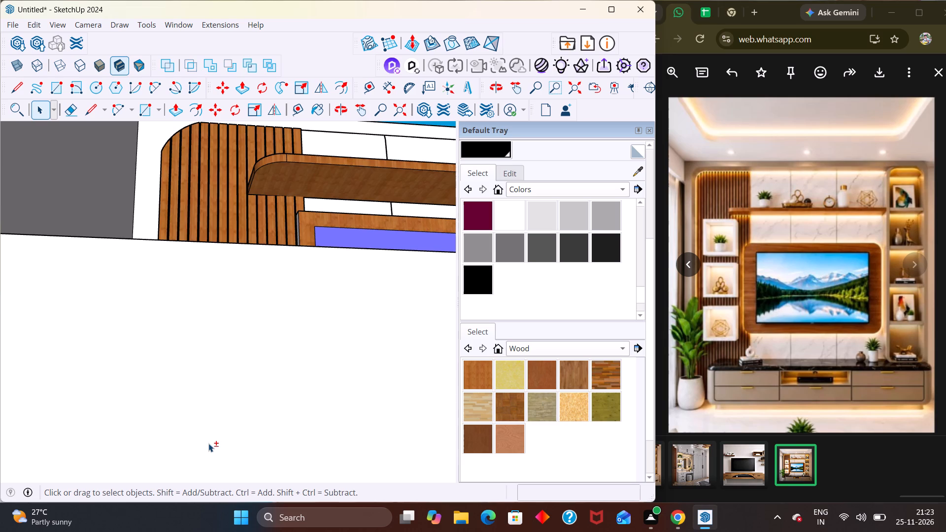
pyautogui.hotkey('shift', 'z')
pyautogui.scroll(-9, 210, 442)
pyautogui.click(350, 432)
pyautogui.moveTo(261, 442); pyautogui.dragTo(215, 446, button='middle')
pyautogui.scroll(2, 224, 458)
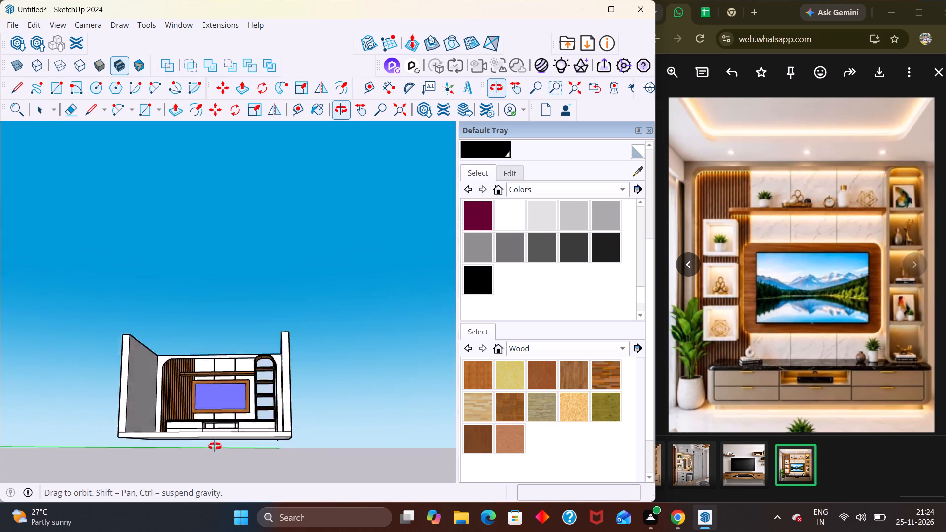
pyautogui.moveTo(215, 446); pyautogui.dragTo(210, 433, button='middle')
pyautogui.scroll(7, 215, 446)
pyautogui.middleClick(218, 414)
pyautogui.moveTo(223, 416); pyautogui.dragTo(242, 471, button='middle')
pyautogui.scroll(5, 266, 407)
pyautogui.scroll(-2, 266, 395)
pyautogui.moveTo(293, 403); pyautogui.dragTo(310, 416, button='middle')
pyautogui.scroll(1, 310, 416)
pyautogui.moveTo(271, 433); pyautogui.dragTo(208, 419, button='middle')
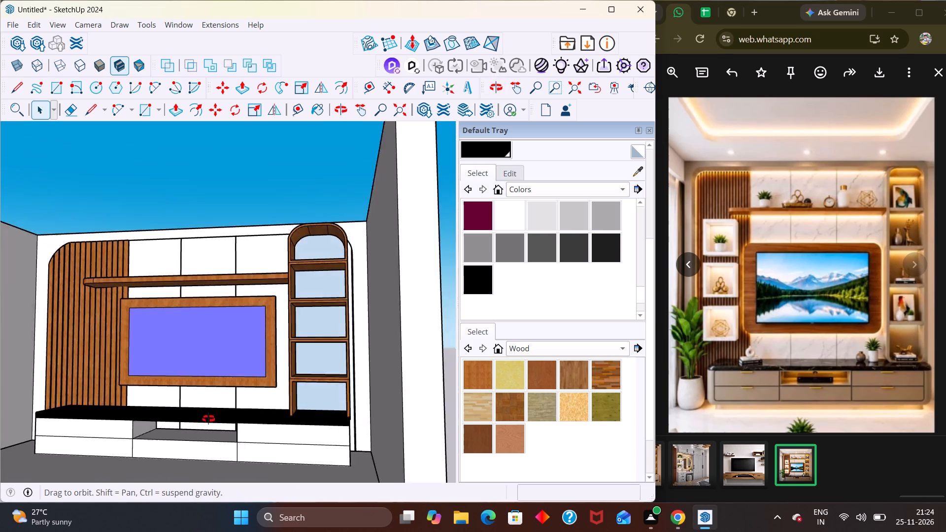
pyautogui.moveTo(208, 419); pyautogui.dragTo(271, 408, button='middle')
pyautogui.scroll(1, 279, 402)
pyautogui.scroll(-8, 280, 402)
pyautogui.scroll(2, 317, 382)
pyautogui.scroll(-2, 318, 382)
pyautogui.moveTo(258, 413); pyautogui.dragTo(175, 409, button='middle')
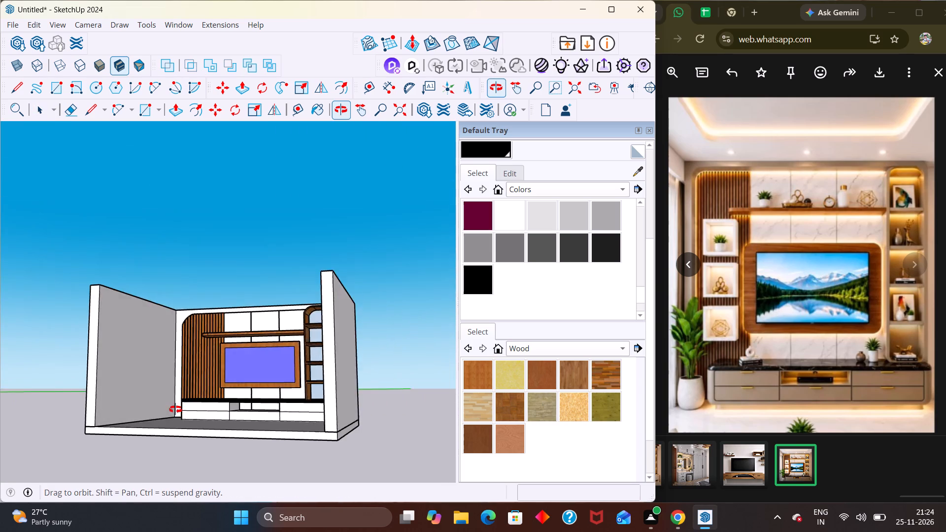
pyautogui.moveTo(175, 409); pyautogui.dragTo(241, 452, button='middle')
pyautogui.scroll(5, 230, 358)
pyautogui.middleClick(229, 357)
pyautogui.moveTo(254, 346); pyautogui.dragTo(250, 402, button='middle')
pyautogui.scroll(1, 258, 360)
pyautogui.scroll(-2, 269, 344)
pyautogui.scroll(1, 270, 344)
pyautogui.scroll(-5, 270, 344)
pyautogui.moveTo(253, 396); pyautogui.dragTo(251, 364, button='middle')
pyautogui.scroll(4, 250, 389)
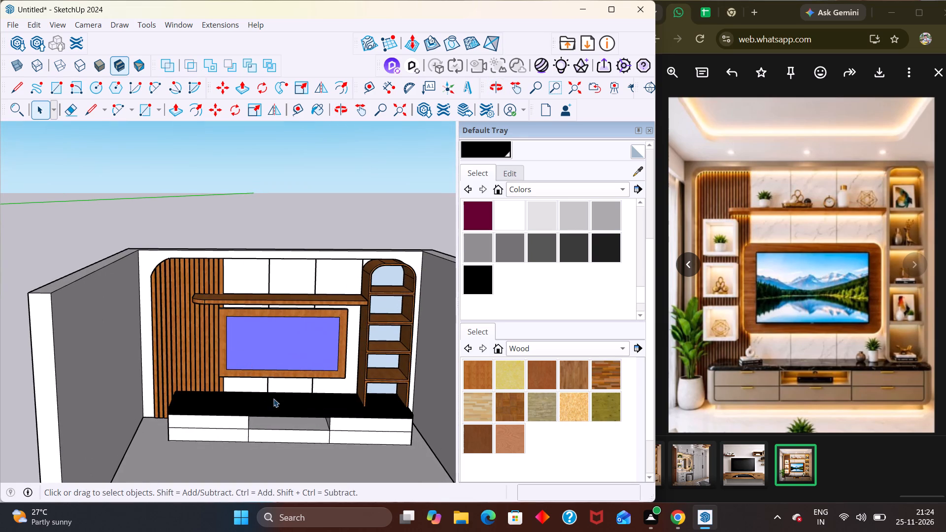
pyautogui.moveTo(264, 403); pyautogui.dragTo(281, 350, button='middle')
pyautogui.scroll(1, 278, 372)
pyautogui.scroll(-7, 287, 349)
pyautogui.moveTo(301, 384); pyautogui.dragTo(296, 375, button='middle')
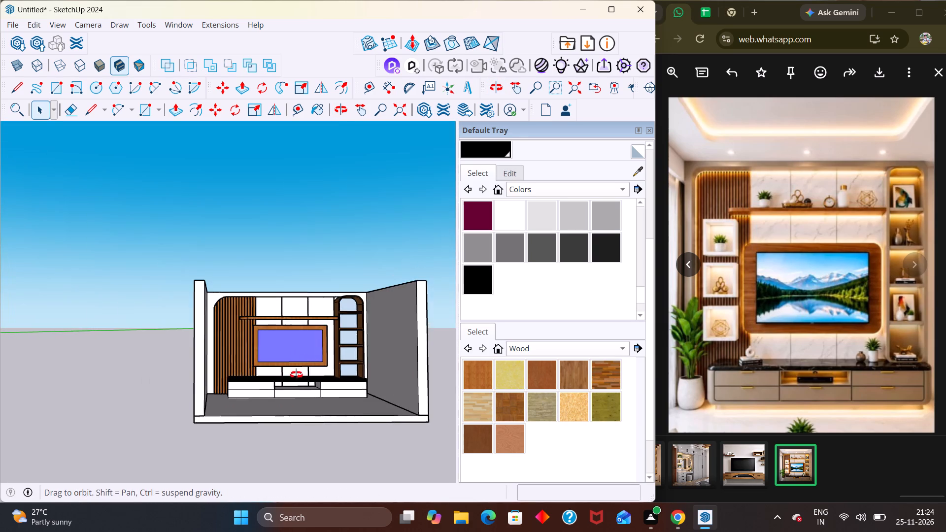
pyautogui.moveTo(296, 375); pyautogui.dragTo(286, 346, button='middle')
pyautogui.scroll(4, 286, 346)
pyautogui.scroll(-1, 286, 346)
pyautogui.scroll(1, 287, 349)
pyautogui.scroll(-4, 287, 349)
pyautogui.moveTo(294, 361); pyautogui.dragTo(275, 405, button='middle')
pyautogui.scroll(3, 277, 417)
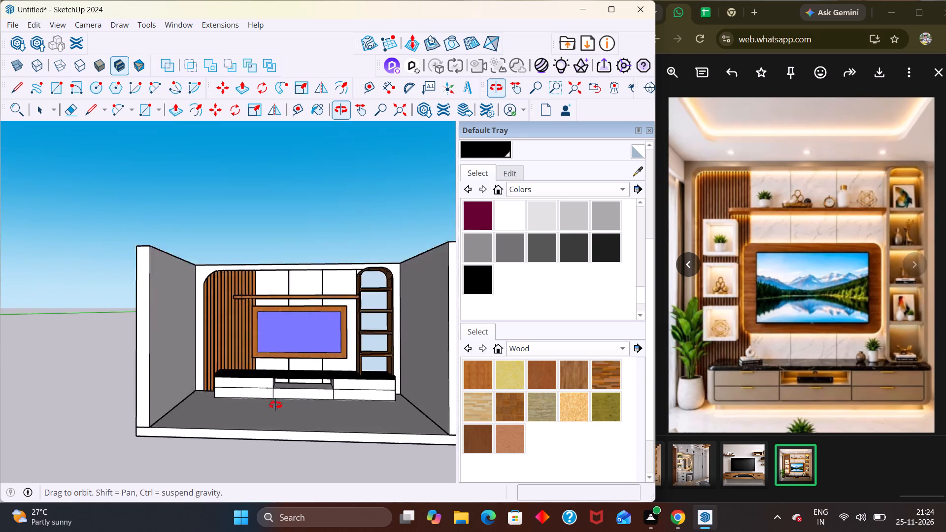
pyautogui.scroll(3, 275, 405)
pyautogui.moveTo(275, 405); pyautogui.dragTo(273, 391, button='middle')
pyautogui.scroll(-4, 279, 383)
pyautogui.scroll(1, 280, 383)
pyautogui.scroll(-2, 280, 383)
pyautogui.scroll(8, 390, 381)
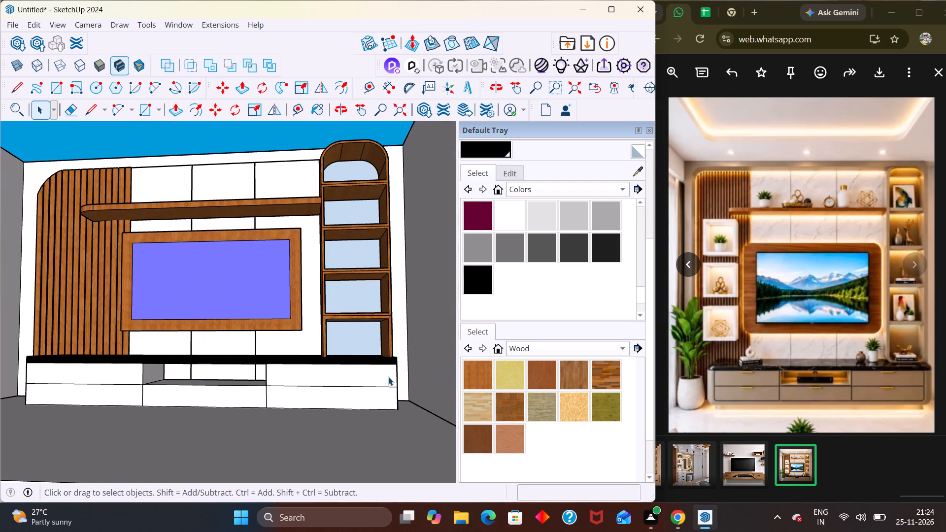
pyautogui.moveTo(388, 377); pyautogui.dragTo(417, 457, button='middle')
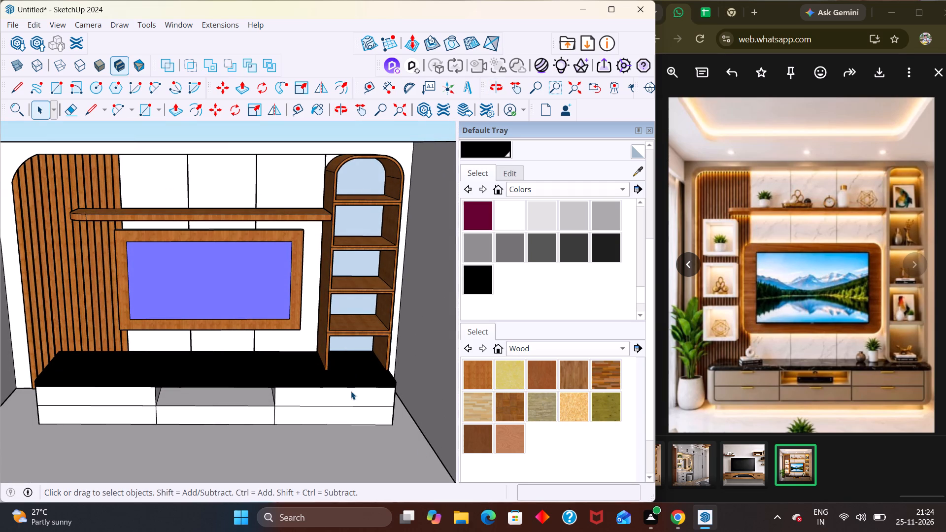
pyautogui.scroll(-3, 355, 384)
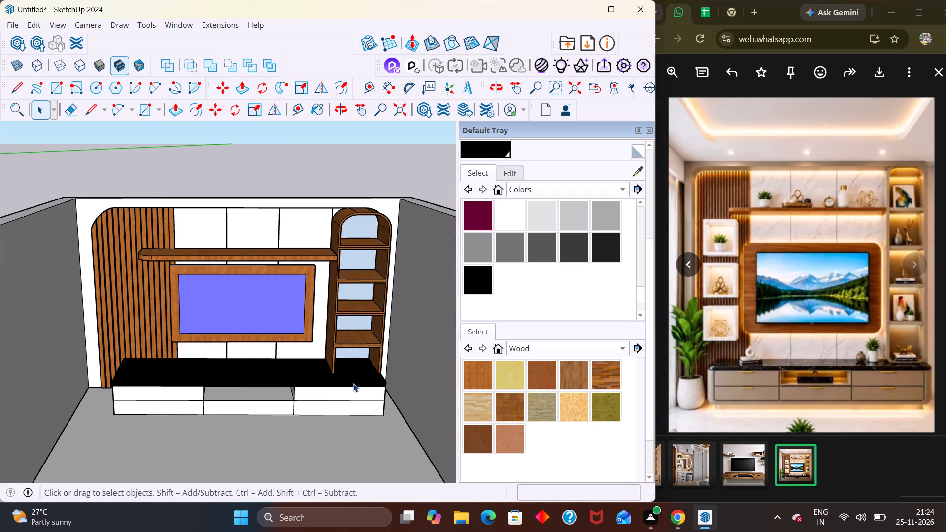
pyautogui.moveTo(353, 383); pyautogui.dragTo(335, 343, button='middle')
pyautogui.scroll(7, 337, 357)
pyautogui.moveTo(334, 387); pyautogui.dragTo(236, 441, button='middle')
pyautogui.scroll(-4, 271, 417)
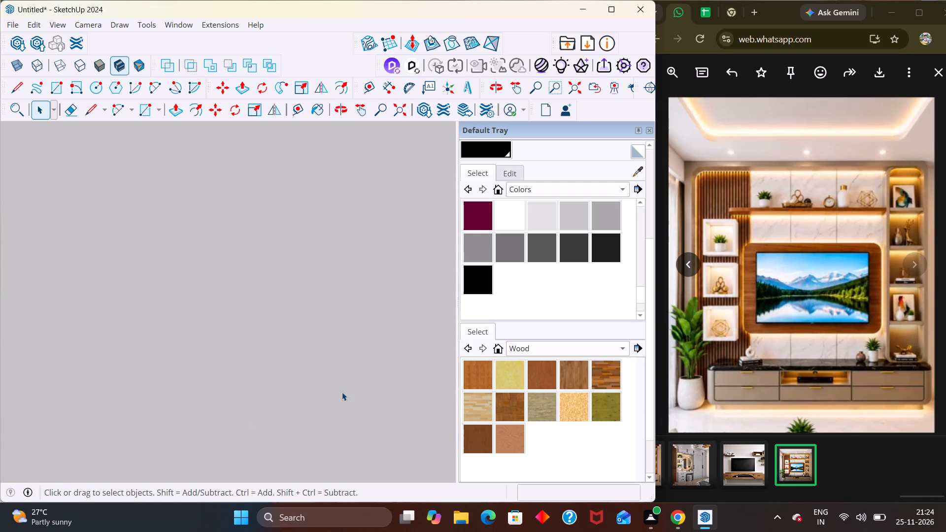
# Draw a rectangle about 2' 1" by 2' 2" on the cabinet top, filling the base of the arched shelf unit's lowest compartment.
pyautogui.hotkey('shift', 'z')
pyautogui.scroll(2, 349, 368)
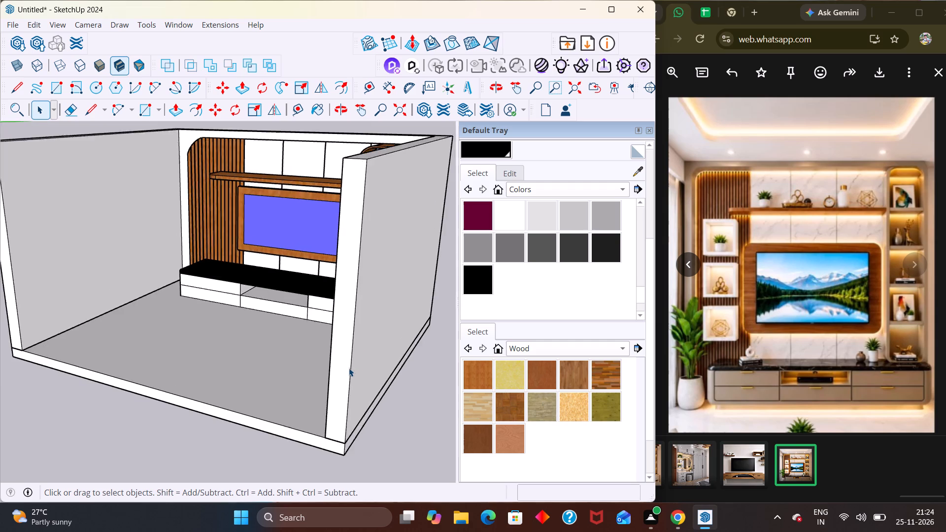
pyautogui.scroll(1, 349, 368)
pyautogui.moveTo(317, 371); pyautogui.dragTo(408, 322, button='middle')
pyautogui.scroll(4, 399, 334)
pyautogui.scroll(4, 327, 237)
pyautogui.moveTo(290, 300); pyautogui.dragTo(267, 325, button='middle')
pyautogui.scroll(3, 287, 305)
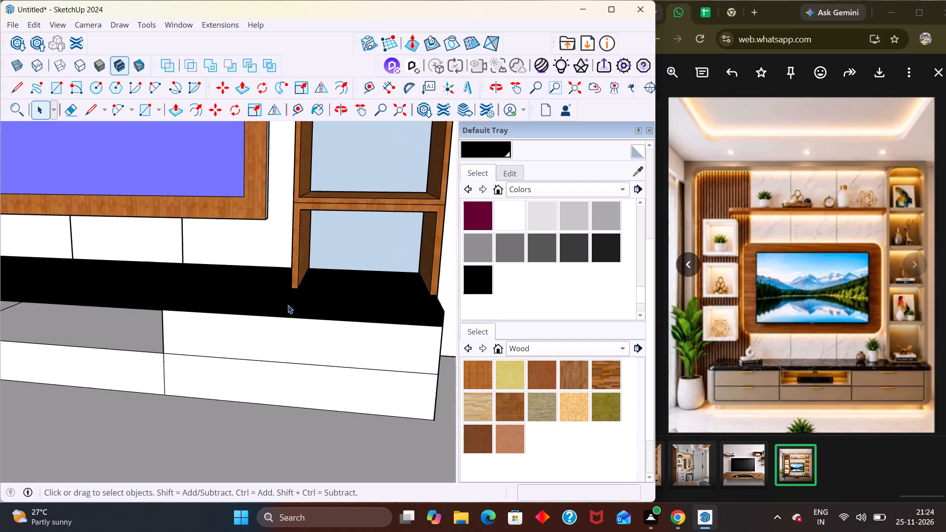
pyautogui.moveTo(288, 305); pyautogui.dragTo(278, 365, button='middle')
pyautogui.press('r')
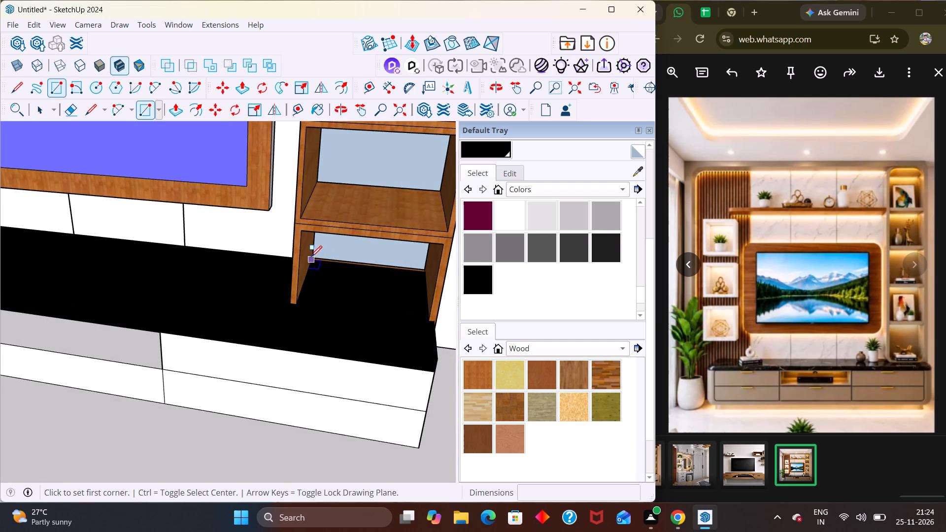
pyautogui.middleClick(314, 256)
pyautogui.scroll(8, 314, 256)
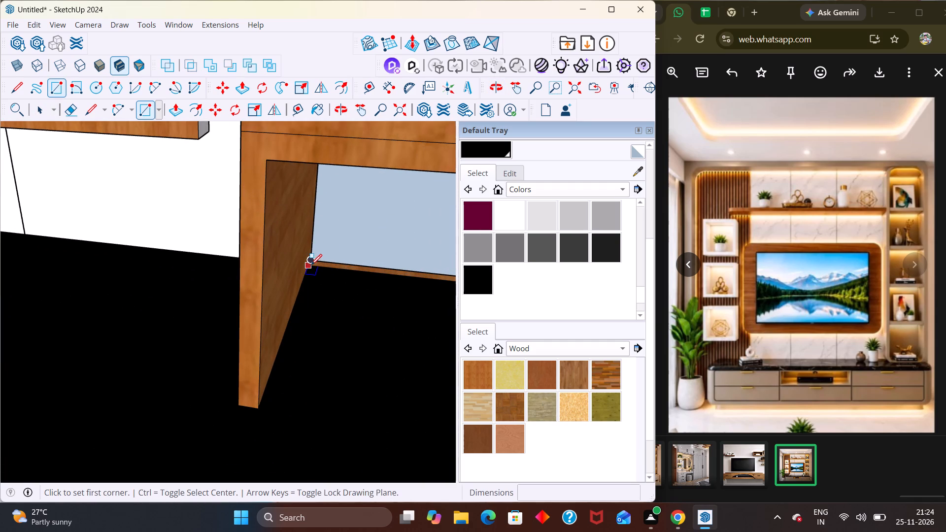
pyautogui.click(311, 261)
pyautogui.scroll(-5, 270, 331)
pyautogui.scroll(-3, 402, 363)
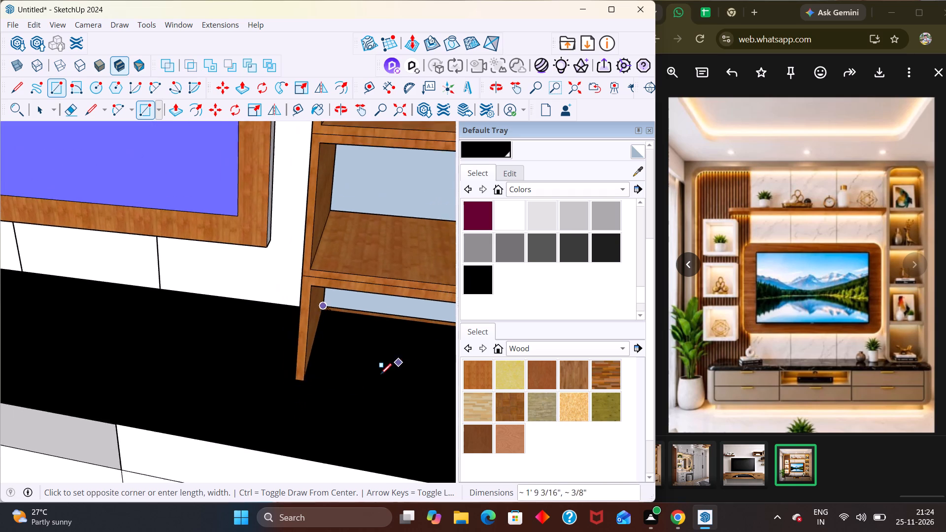
pyautogui.scroll(-9, 380, 374)
pyautogui.scroll(3, 403, 403)
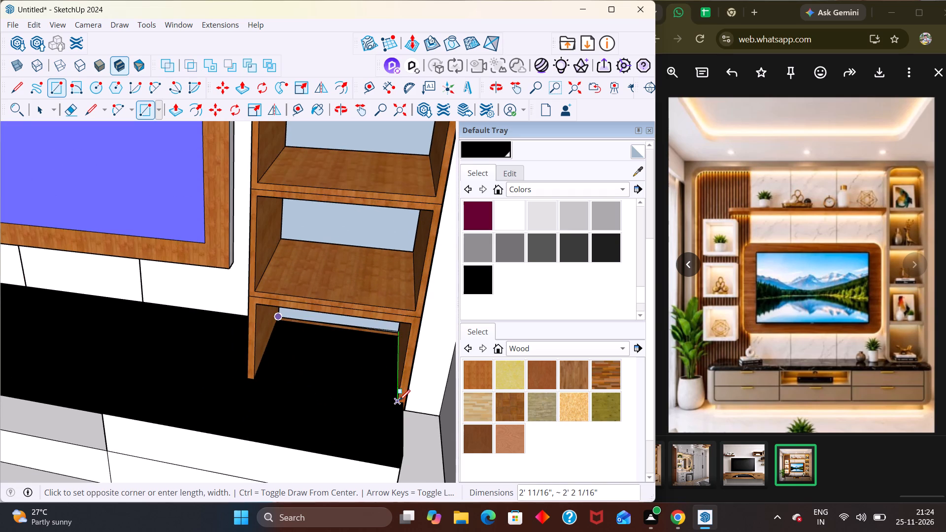
pyautogui.click(398, 399)
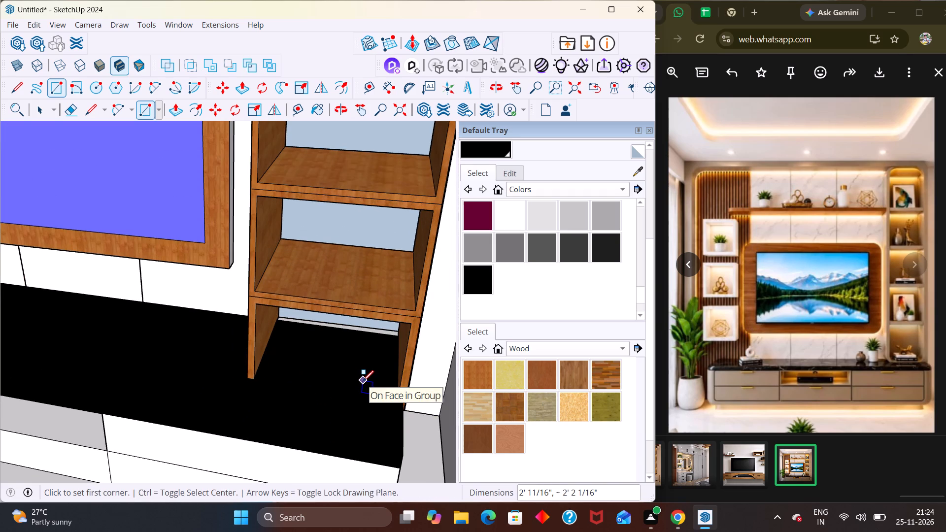
# Raise the rectangle about 2" to form a bottom board in the arched shelf unit.
pyautogui.press('space')
pyautogui.press('p')
pyautogui.click(361, 377)
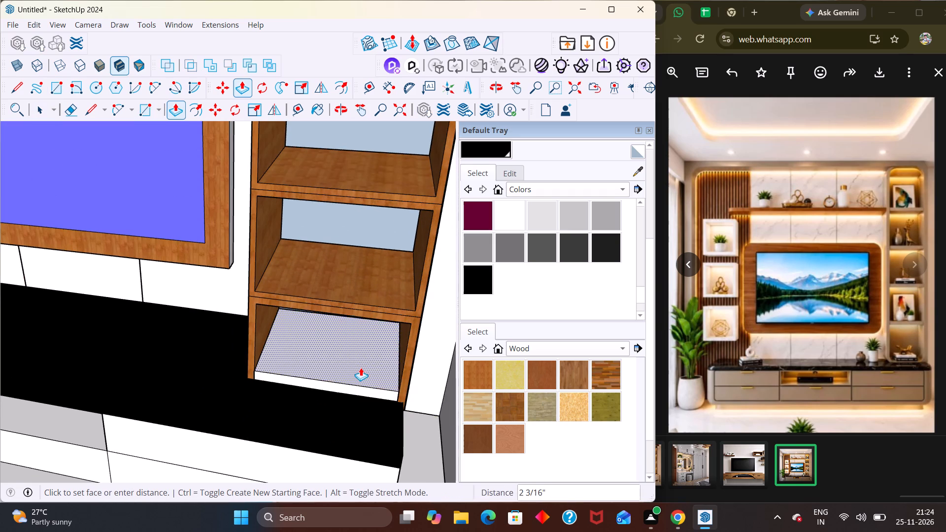
pyautogui.click(361, 370)
pyautogui.press('space')
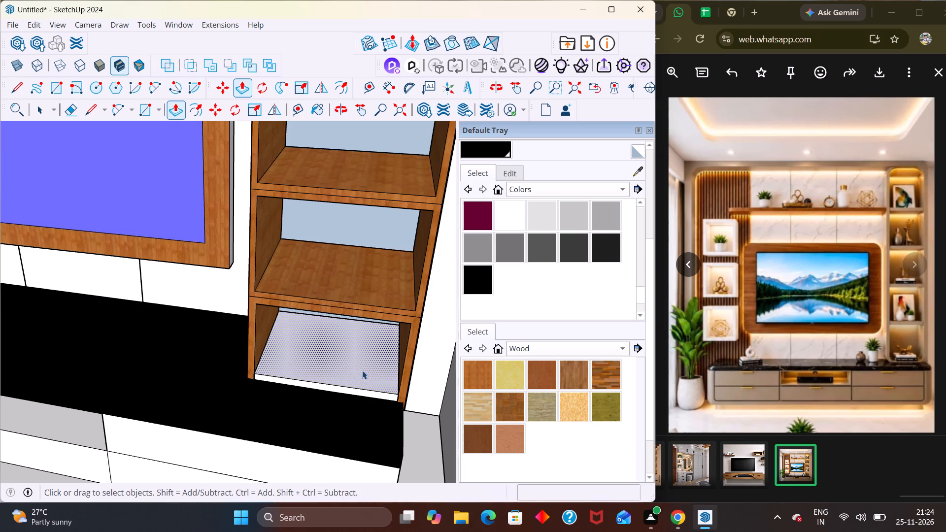
# Paint the new bottom board's top face and front edge with the shelf unit's orange-brown wood material.
pyautogui.doubleClick(354, 370)
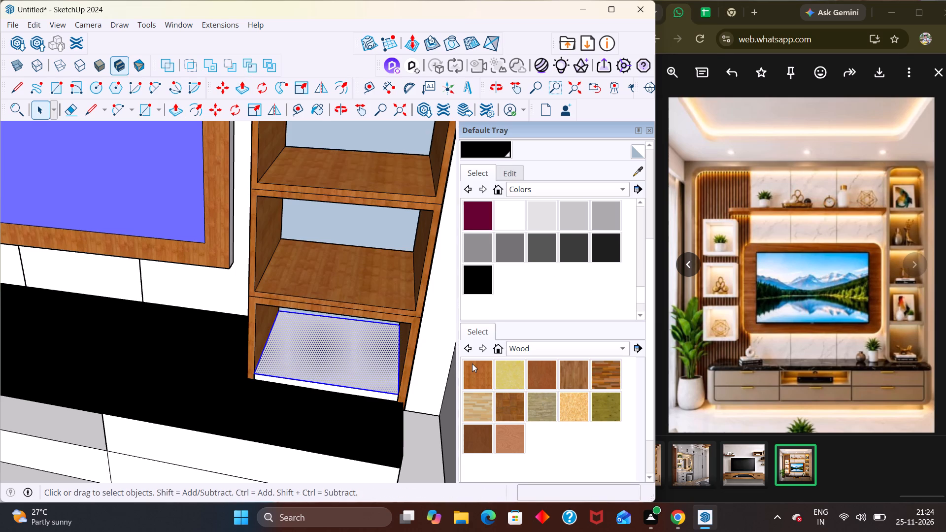
pyautogui.moveTo(472, 365); pyautogui.dragTo(472, 370)
pyautogui.click(382, 375)
pyautogui.scroll(-2, 383, 375)
pyautogui.click(373, 389)
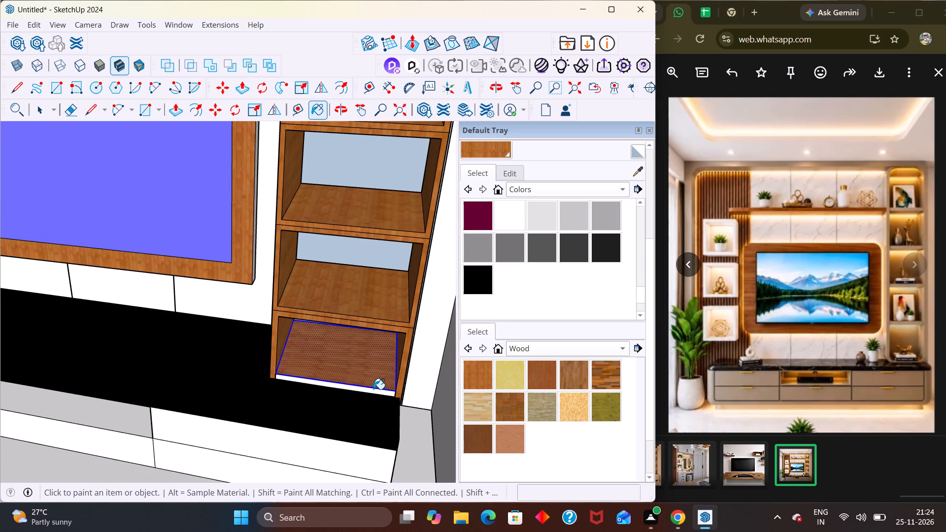
pyautogui.click(474, 383)
pyautogui.moveTo(380, 395); pyautogui.dragTo(407, 340, button='middle')
pyautogui.scroll(1, 382, 367)
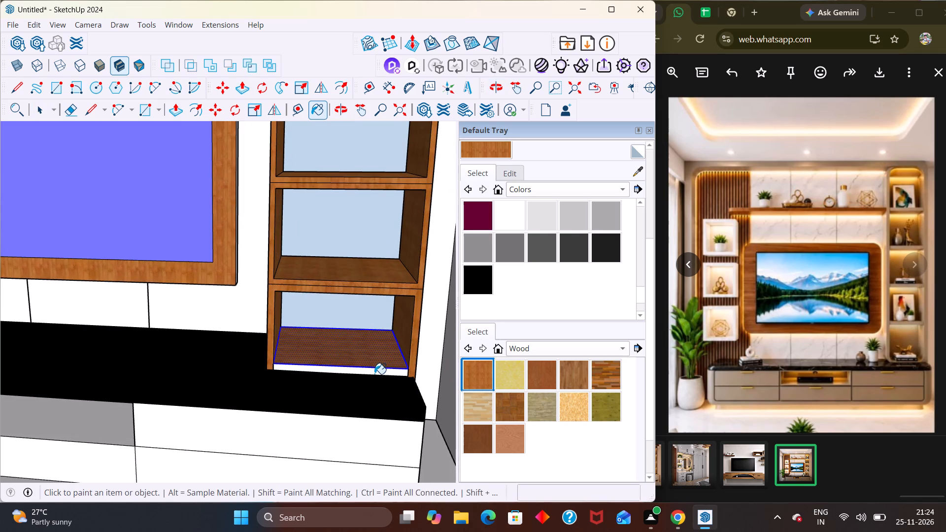
pyautogui.click(374, 374)
pyautogui.scroll(-6, 374, 374)
pyautogui.press('space')
pyautogui.click(406, 433)
# Examine the whole TV wall and the arched shelf unit's bottom board from several angles.
pyautogui.scroll(-7, 380, 391)
pyautogui.scroll(1, 375, 391)
pyautogui.scroll(-6, 373, 387)
pyautogui.click(382, 259)
pyautogui.moveTo(380, 301); pyautogui.dragTo(373, 260, button='middle')
pyautogui.scroll(2, 380, 301)
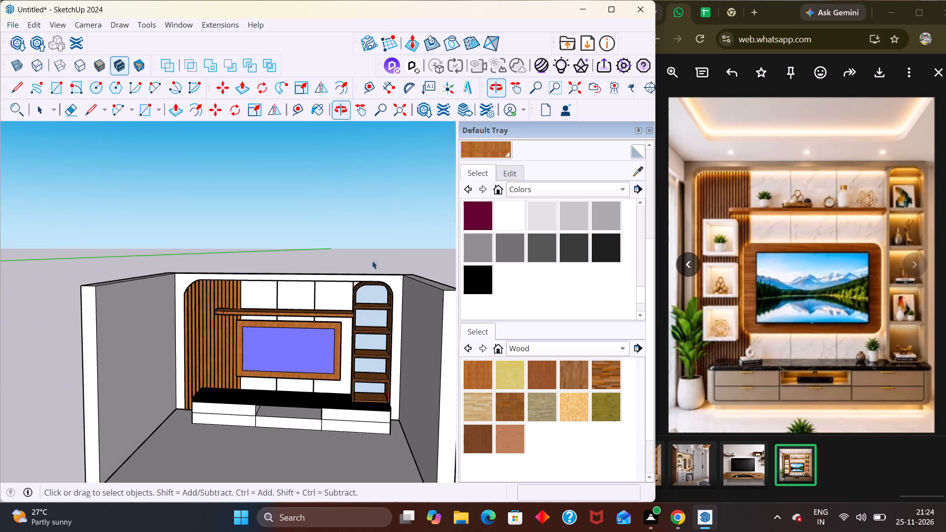
pyautogui.moveTo(337, 363); pyautogui.dragTo(339, 336, button='middle')
pyautogui.scroll(2, 337, 354)
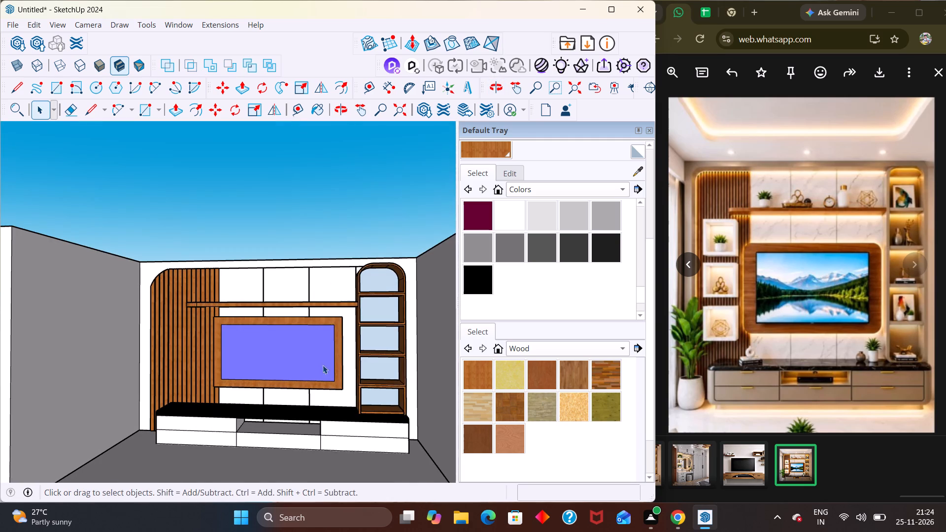
pyautogui.moveTo(322, 378); pyautogui.dragTo(344, 296, button='middle')
pyautogui.moveTo(329, 353); pyautogui.dragTo(344, 432, button='middle')
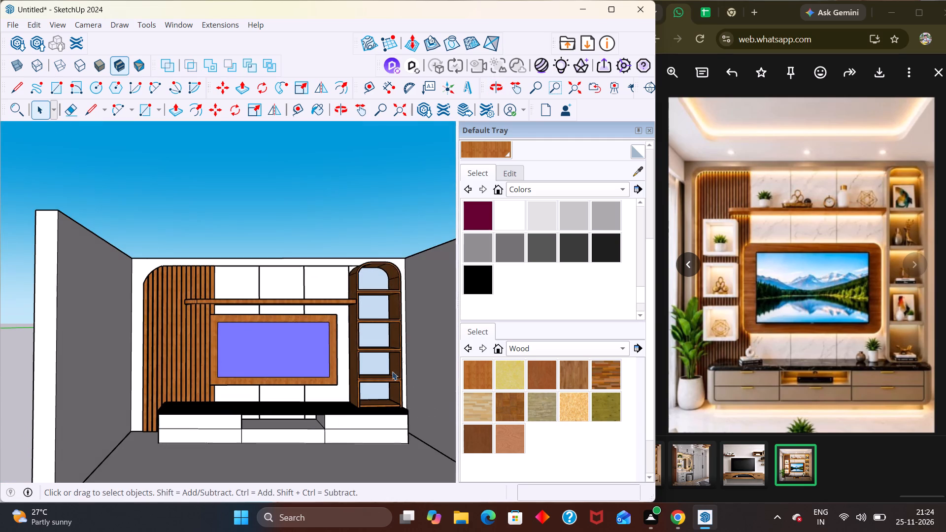
pyautogui.moveTo(413, 299); pyautogui.dragTo(372, 297, button='middle')
pyautogui.scroll(1, 413, 295)
pyautogui.scroll(-3, 382, 313)
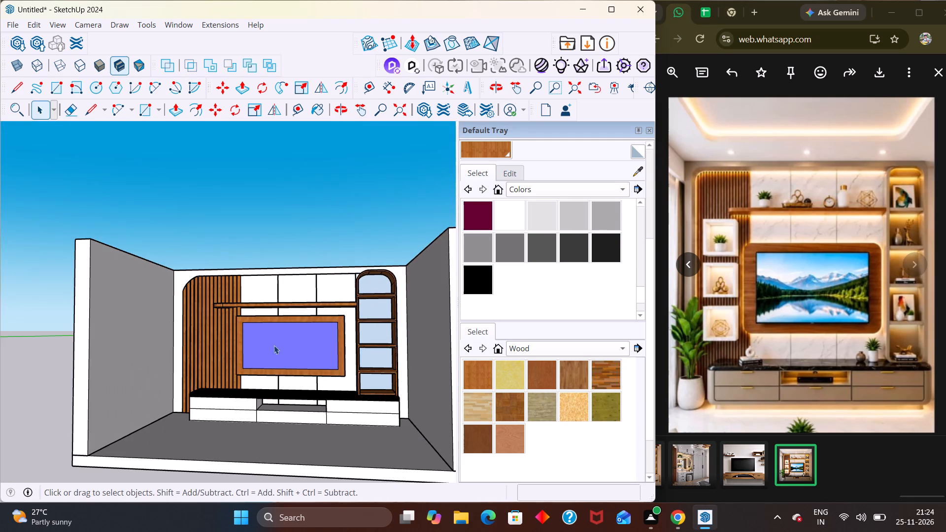
# Draw a rectangle about 1' 8" by 1' 11" on the upper part of the slatted wood panel, beside the TV frame.
pyautogui.moveTo(240, 344); pyautogui.dragTo(317, 358, button='middle')
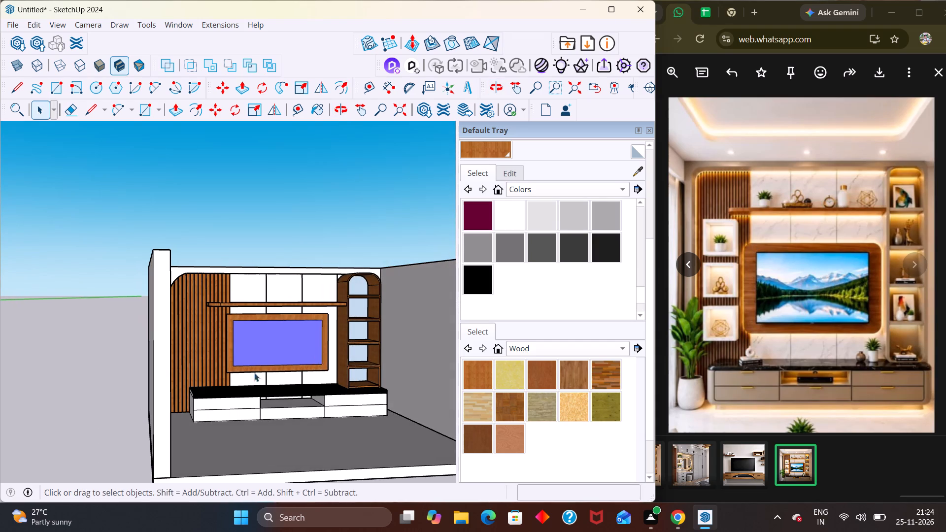
pyautogui.moveTo(212, 362); pyautogui.dragTo(181, 350, button='middle')
pyautogui.moveTo(305, 403); pyautogui.dragTo(262, 406, button='middle')
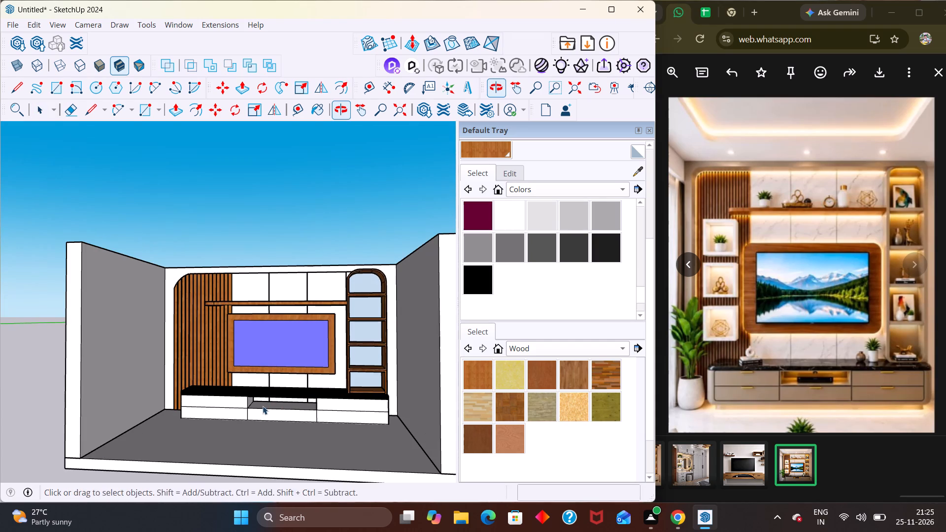
pyautogui.moveTo(248, 401); pyautogui.dragTo(269, 383, button='middle')
pyautogui.middleClick(204, 320)
pyautogui.scroll(2, 203, 319)
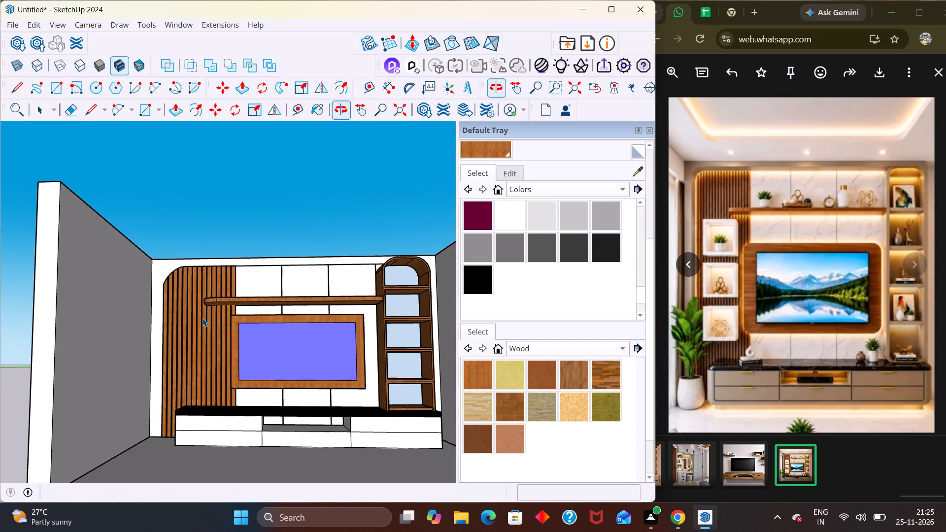
pyautogui.scroll(2, 203, 318)
pyautogui.press('r')
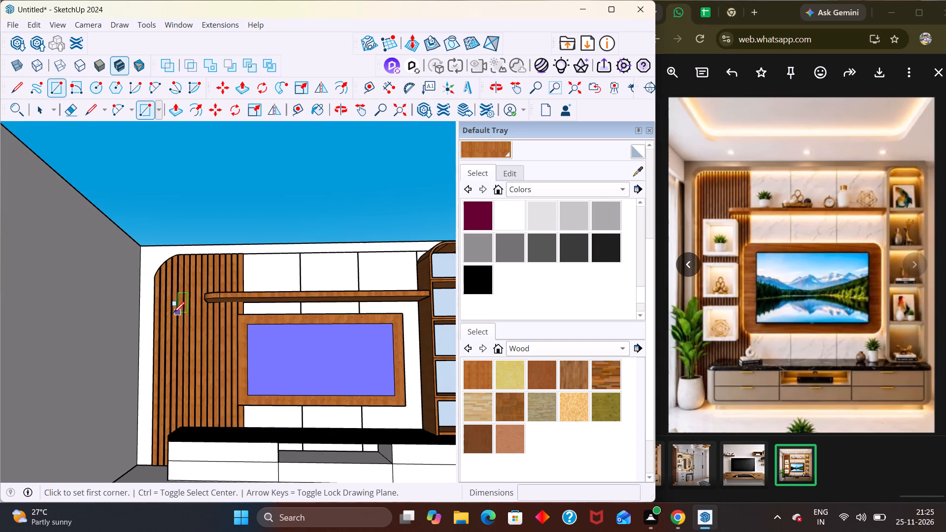
pyautogui.scroll(2, 172, 308)
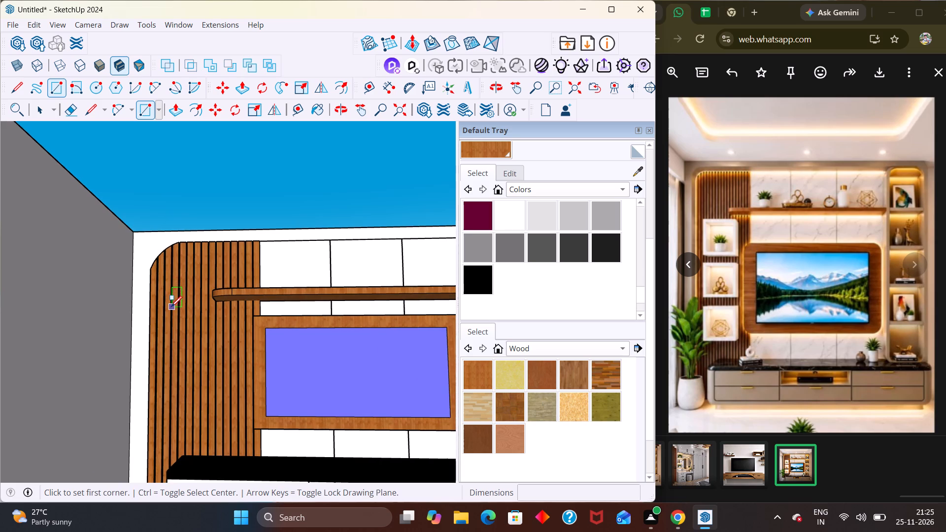
pyautogui.click(170, 308)
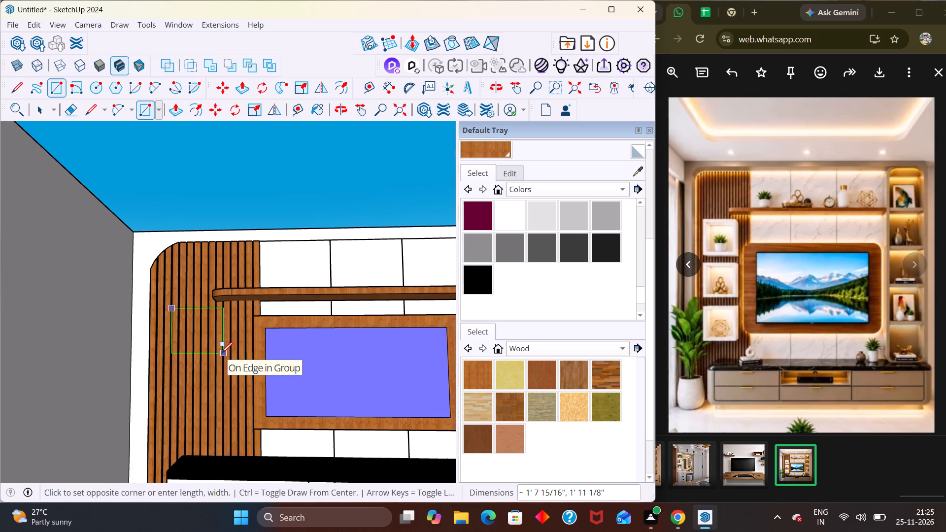
pyautogui.click(221, 353)
# Make the new rectangle on the slatted panel, including its face and edges, into a group.
pyautogui.press('space')
pyautogui.doubleClick(201, 335)
pyautogui.doubleClick(201, 335)
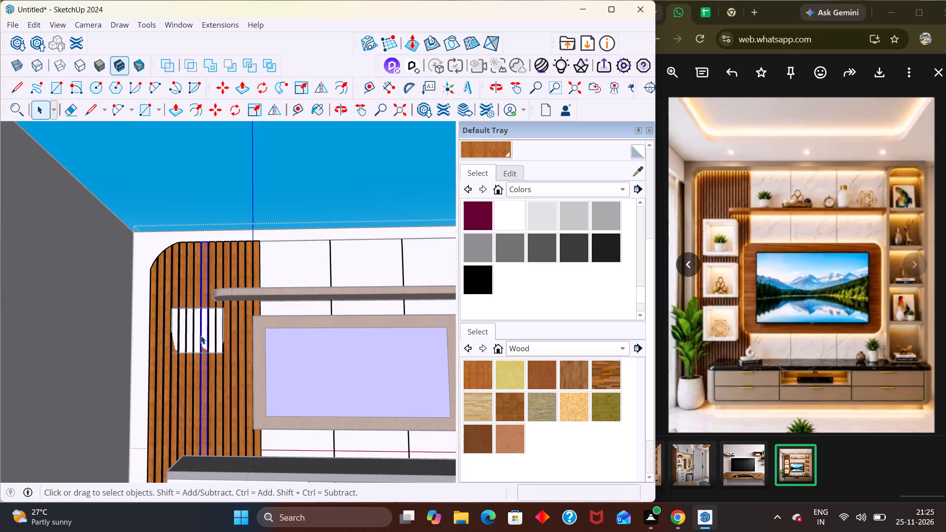
pyautogui.press('Escape')
pyautogui.click(182, 322)
pyautogui.click(185, 316)
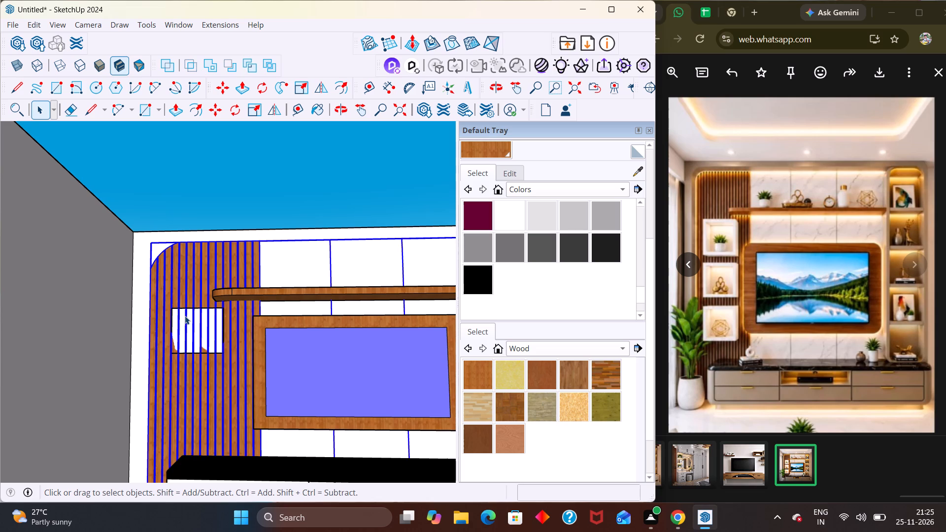
pyautogui.click(271, 206)
pyautogui.click(176, 330)
pyautogui.doubleClick(176, 330)
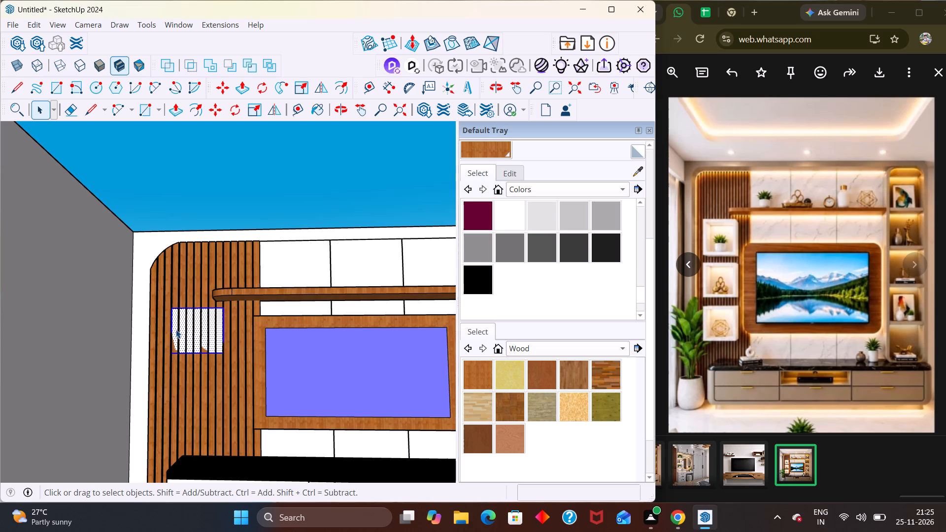
pyautogui.rightClick(176, 330)
pyautogui.click(232, 236)
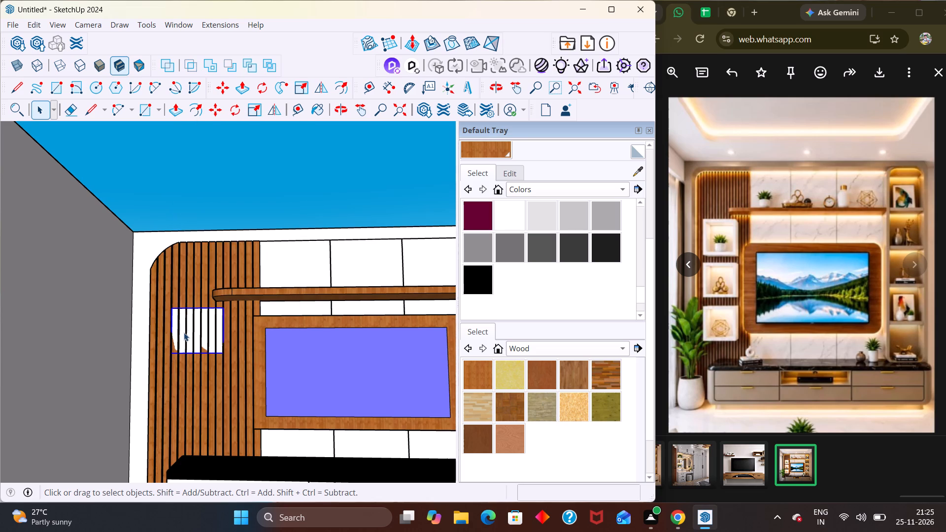
# Inside the rectangle's group, pull the face out about 1' 11" to form a box in front of the slats.
pyautogui.doubleClick(183, 333)
pyautogui.click(183, 333)
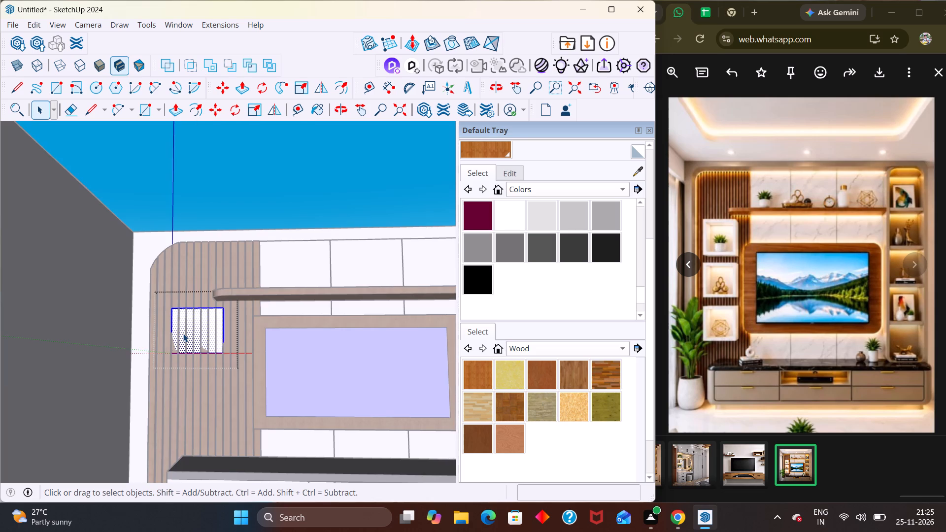
pyautogui.press('p')
pyautogui.click(203, 332)
pyautogui.moveTo(202, 346); pyautogui.dragTo(112, 376, button='middle')
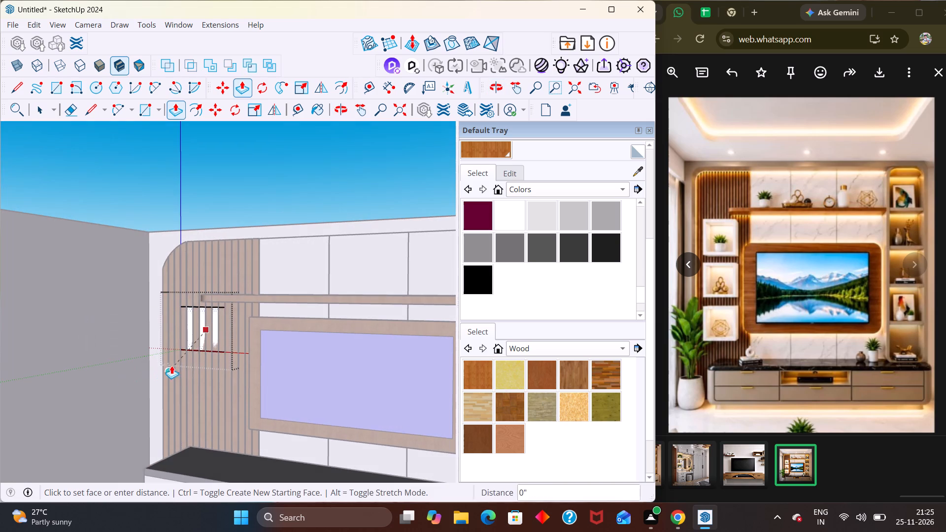
pyautogui.moveTo(148, 449); pyautogui.dragTo(174, 500, button='middle')
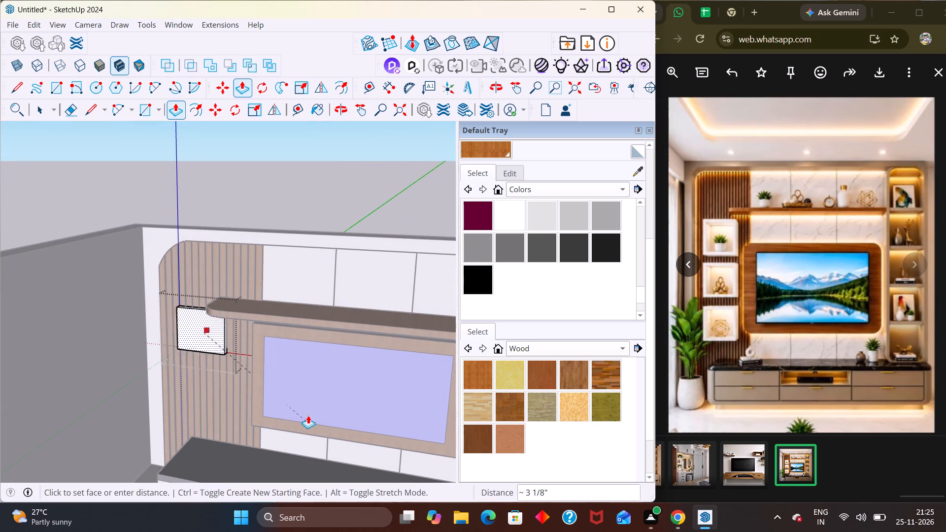
pyautogui.click(226, 321)
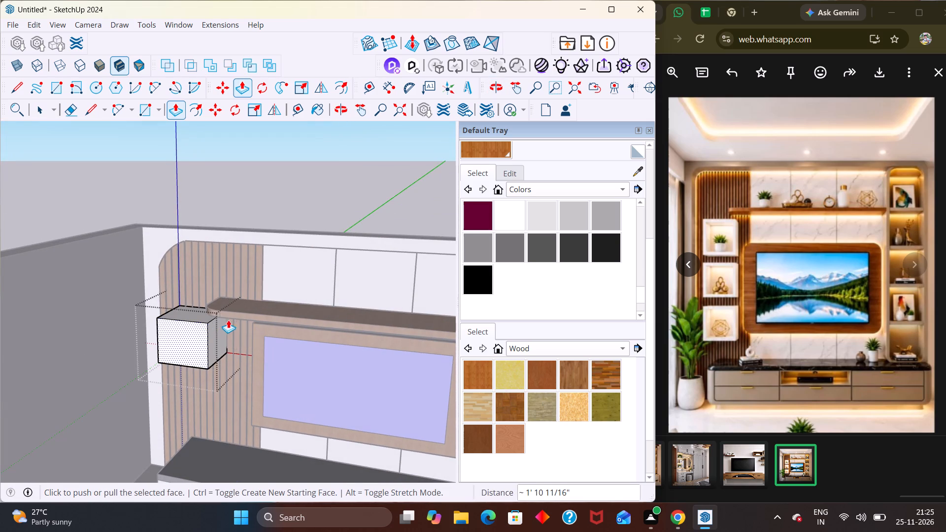
# Copy the whole box straight down about 2' inside the same group to form a second box.
pyautogui.scroll(-5, 316, 282)
pyautogui.press('space')
pyautogui.doubleClick(235, 316)
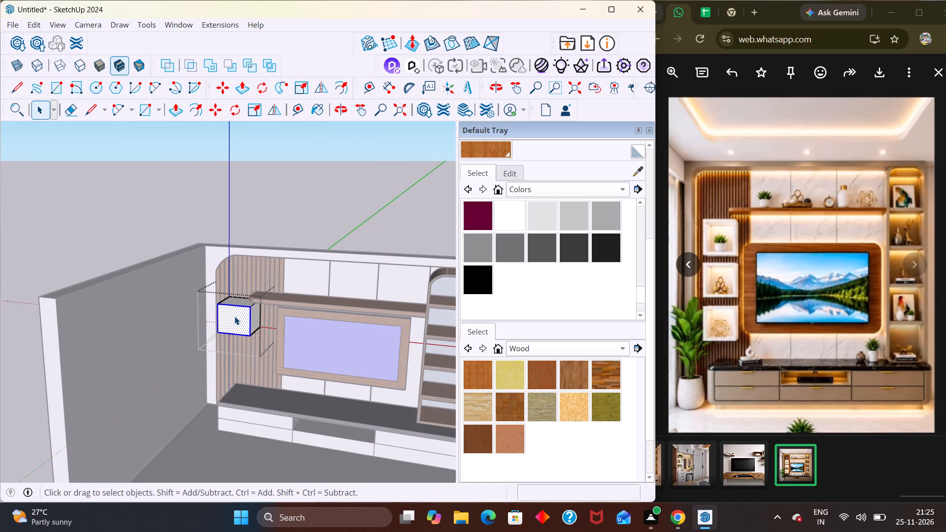
pyautogui.doubleClick(235, 317)
pyautogui.press('m')
pyautogui.moveTo(259, 345); pyautogui.dragTo(258, 346, button='middle')
pyautogui.scroll(1, 258, 346)
pyautogui.moveTo(258, 346); pyautogui.dragTo(236, 305, button='middle')
pyautogui.scroll(3, 236, 306)
pyautogui.click(270, 336)
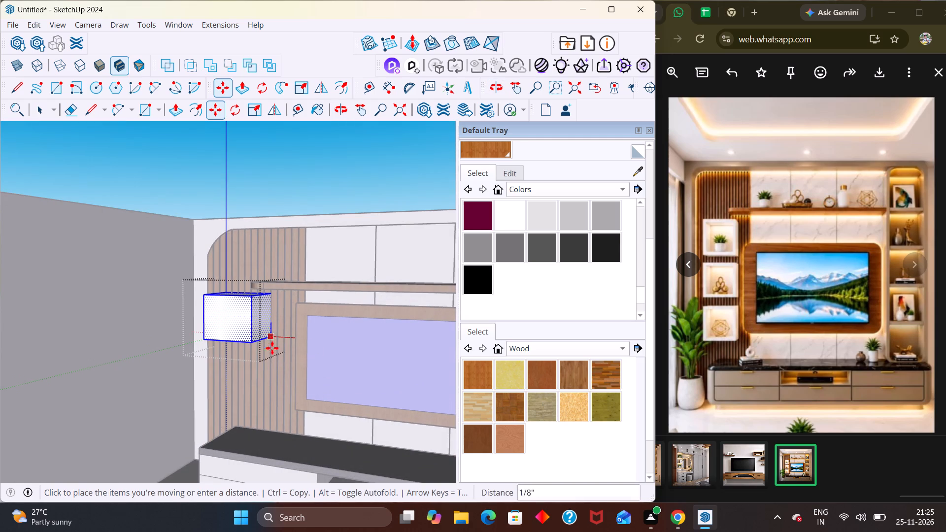
pyautogui.scroll(3, 269, 369)
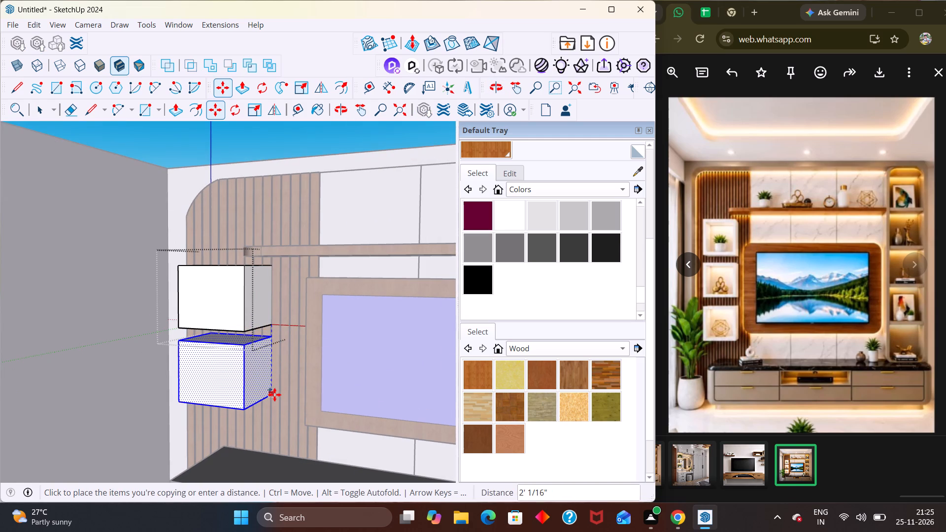
pyautogui.click(274, 395)
# Copy the second box straight down about 1' 8" to form a third box just above the black cabinet top.
pyautogui.click(273, 397)
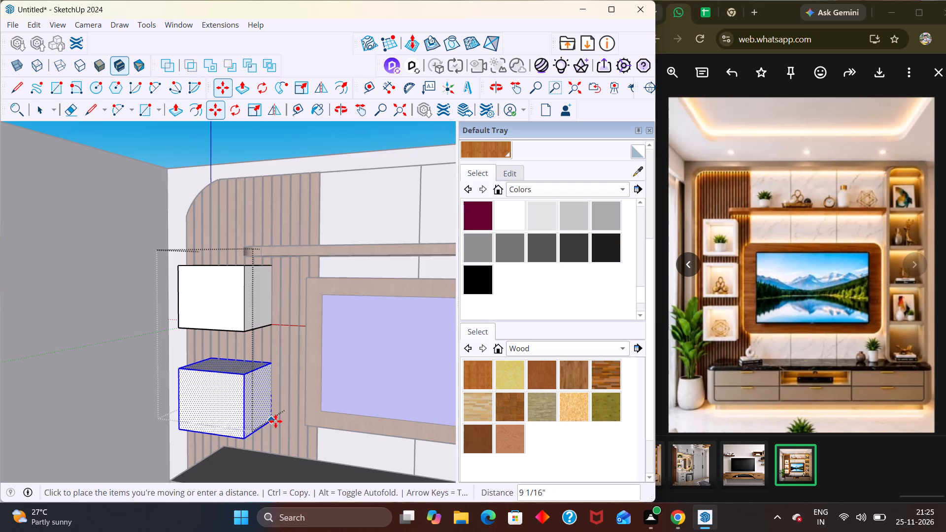
pyautogui.moveTo(275, 421); pyautogui.dragTo(307, 364, button='middle')
pyautogui.scroll(-2, 280, 399)
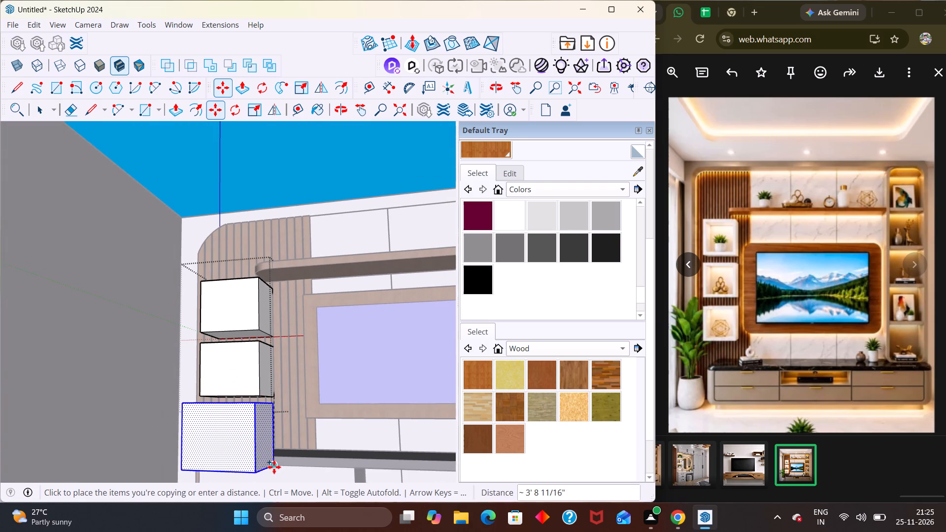
pyautogui.moveTo(279, 455); pyautogui.dragTo(318, 424, button='middle')
pyautogui.scroll(-3, 318, 428)
pyautogui.scroll(5, 281, 455)
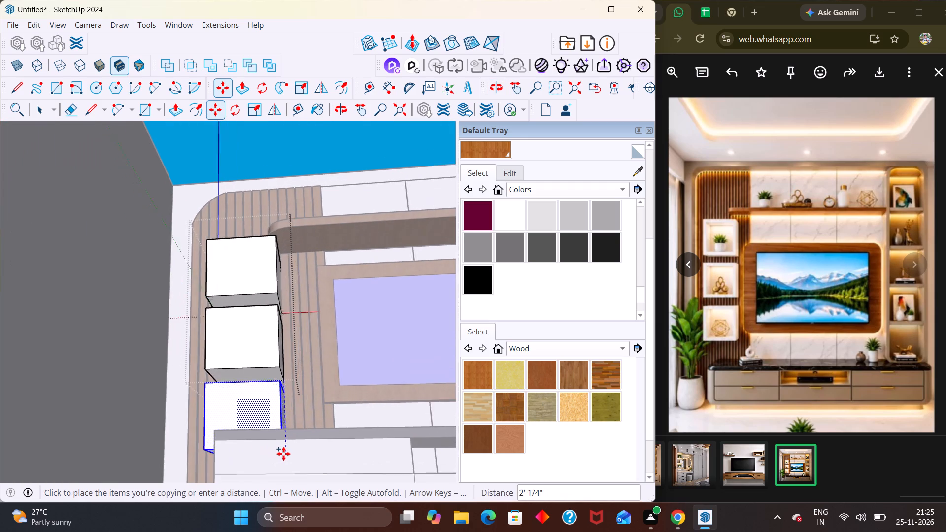
pyautogui.scroll(2, 283, 454)
pyautogui.moveTo(285, 449); pyautogui.dragTo(109, 530, button='middle')
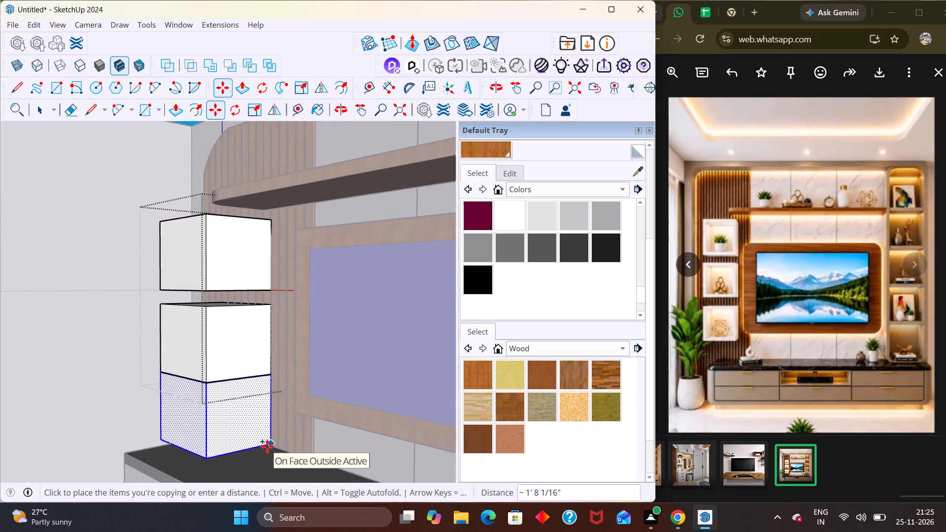
pyautogui.scroll(2, 266, 455)
pyautogui.moveTo(287, 460); pyautogui.dragTo(333, 461, button='middle')
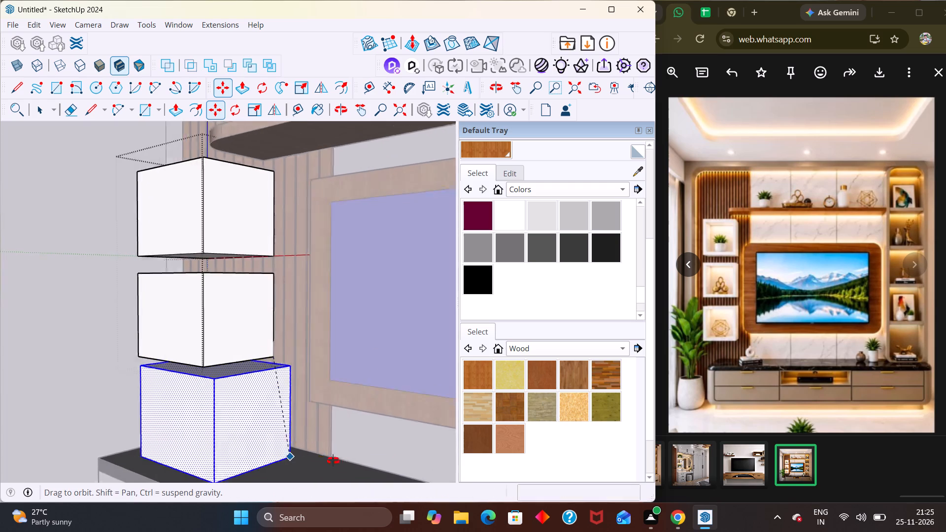
pyautogui.moveTo(333, 461); pyautogui.dragTo(400, 434, button='middle')
pyautogui.scroll(-4, 300, 445)
pyautogui.moveTo(366, 439); pyautogui.dragTo(462, 414, button='middle')
pyautogui.moveTo(334, 447); pyautogui.dragTo(424, 451, button='middle')
pyautogui.scroll(-5, 364, 455)
pyautogui.moveTo(391, 457); pyautogui.dragTo(245, 461, button='middle')
pyautogui.scroll(-4, 253, 467)
pyautogui.scroll(1, 283, 471)
pyautogui.scroll(-1, 287, 471)
pyautogui.scroll(1, 299, 469)
pyautogui.scroll(-5, 308, 466)
pyautogui.moveTo(356, 472); pyautogui.dragTo(288, 474, button='middle')
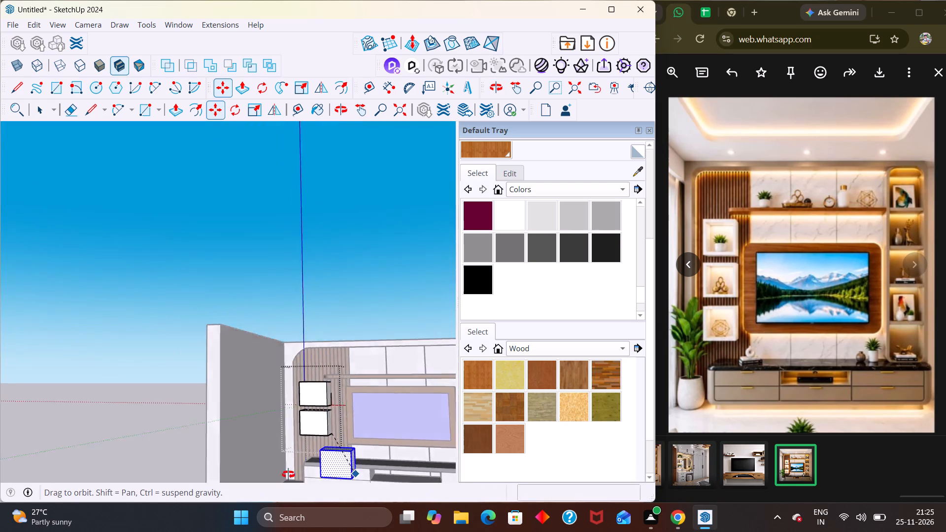
pyautogui.moveTo(288, 474); pyautogui.dragTo(182, 473, button='middle')
pyautogui.moveTo(275, 452); pyautogui.dragTo(303, 464, button='middle')
pyautogui.scroll(10, 333, 482)
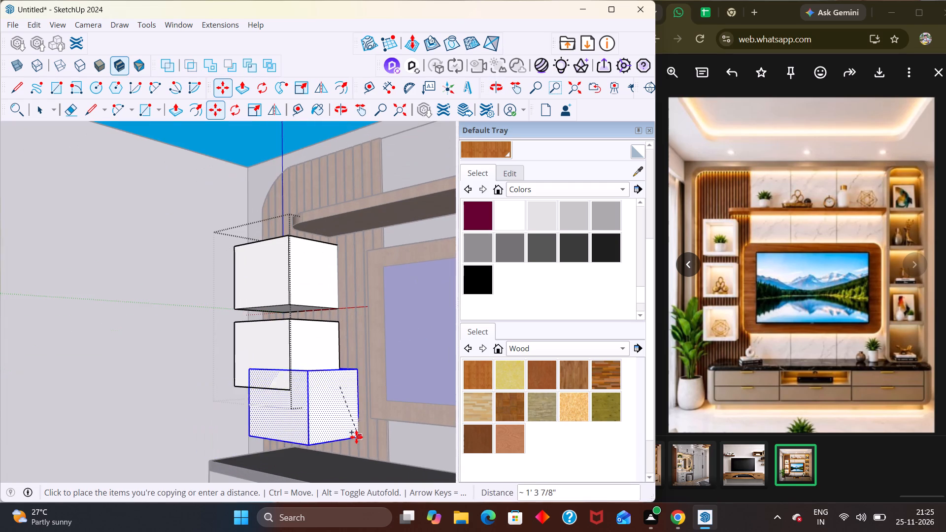
pyautogui.scroll(15, 318, 468)
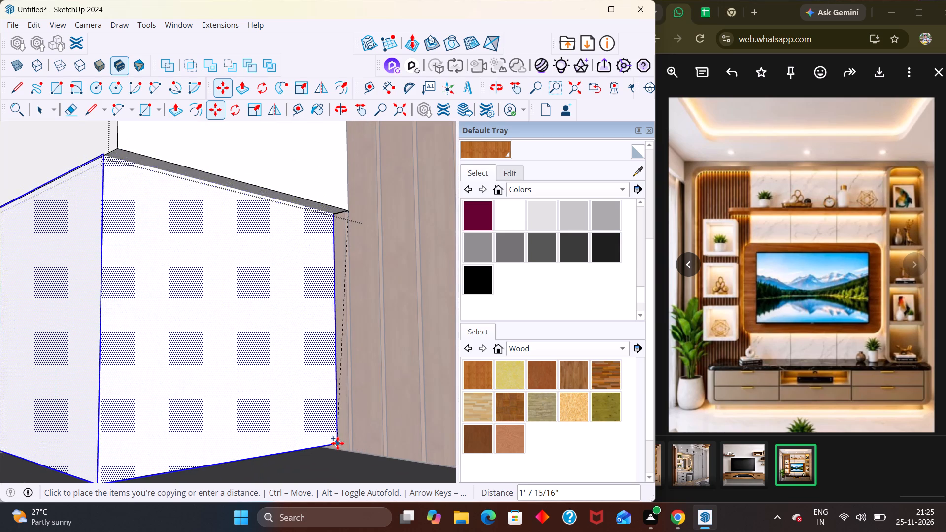
pyautogui.scroll(-6, 345, 443)
pyautogui.scroll(-3, 402, 409)
pyautogui.scroll(1, 404, 410)
pyautogui.scroll(-7, 405, 410)
pyautogui.scroll(1, 430, 419)
pyautogui.scroll(-4, 436, 417)
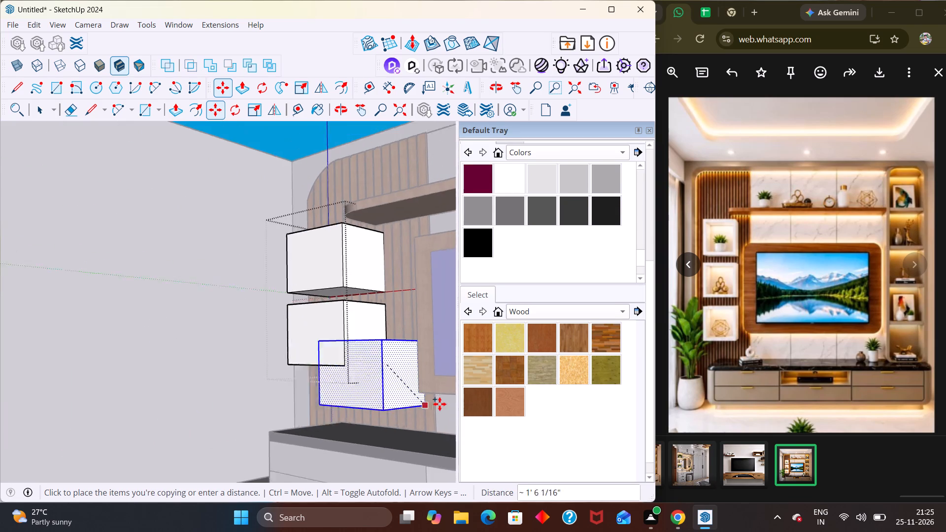
pyautogui.scroll(-8, 439, 404)
pyautogui.scroll(1, 428, 418)
pyautogui.scroll(-2, 425, 419)
pyautogui.moveTo(412, 425); pyautogui.dragTo(550, 395, button='middle')
pyautogui.scroll(7, 355, 399)
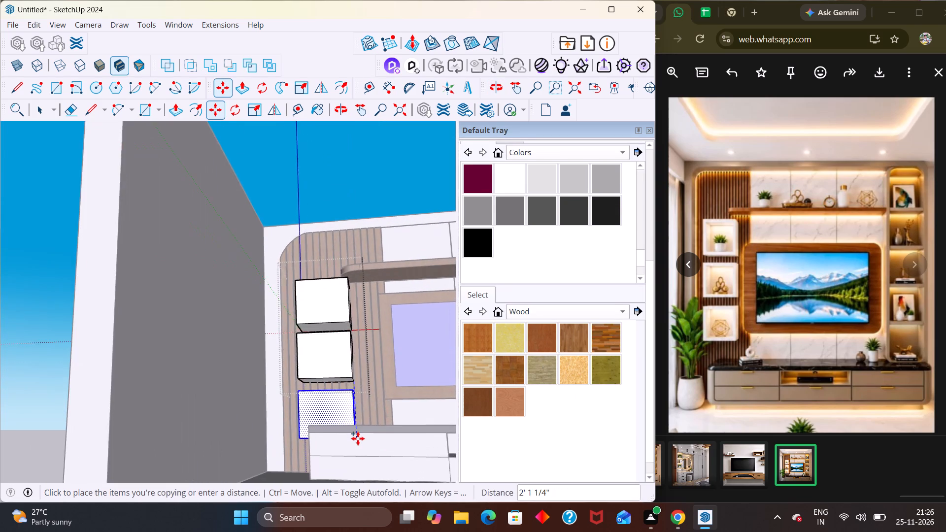
pyautogui.scroll(8, 358, 438)
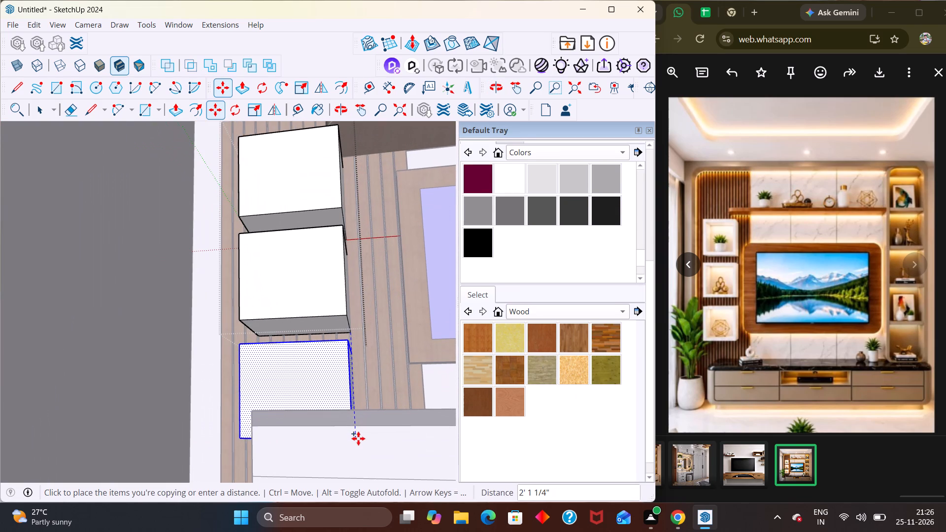
pyautogui.moveTo(358, 438); pyautogui.dragTo(232, 490, button='middle')
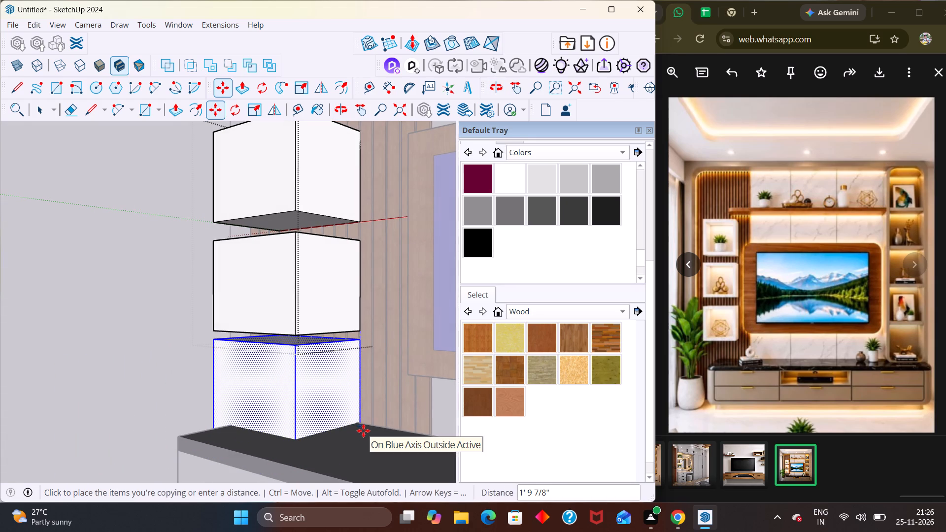
pyautogui.click(363, 425)
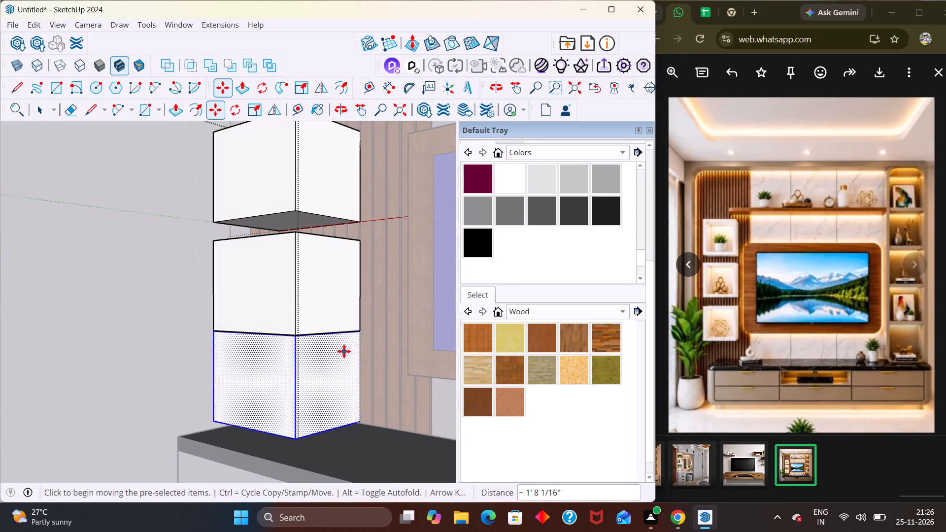
# Move the middle box up about 2 1/4" to leave gaps above and below it, then leave the group.
pyautogui.press('space')
pyautogui.click(328, 318)
pyautogui.doubleClick(328, 318)
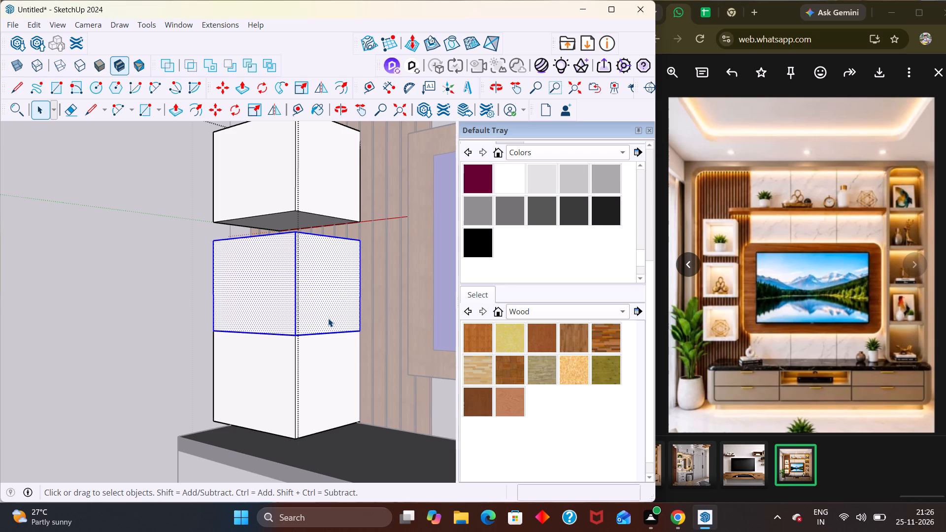
pyautogui.press('m')
pyautogui.click(355, 330)
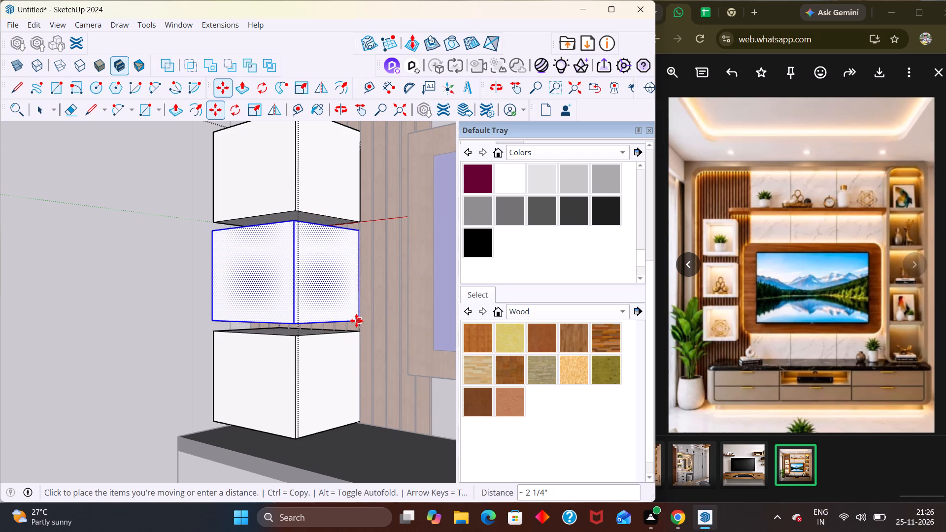
pyautogui.click(356, 321)
pyautogui.scroll(-6, 362, 311)
pyautogui.press('space')
pyautogui.click(247, 335)
# Inside the display boxes' group, offset the top box's front face inward about 1 13/16" to form a frame.
pyautogui.scroll(-14, 276, 333)
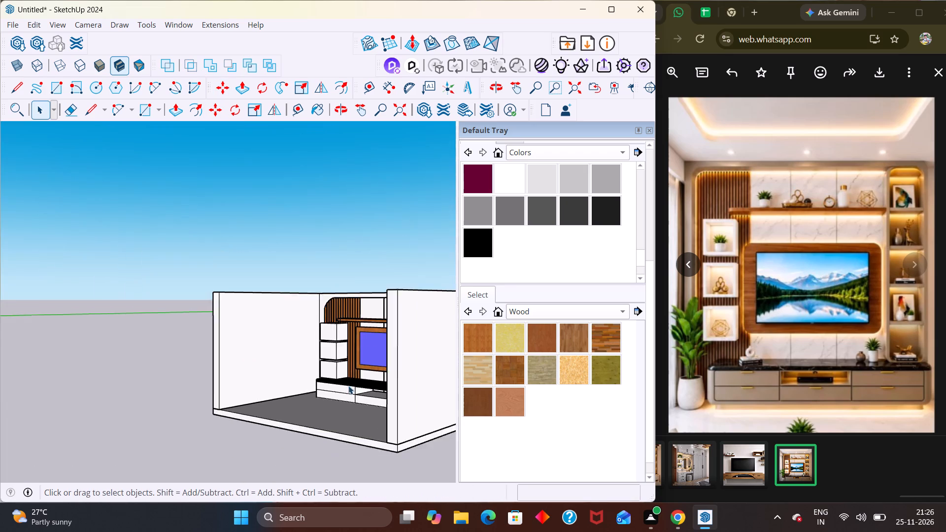
pyautogui.moveTo(351, 387); pyautogui.dragTo(438, 370, button='middle')
pyautogui.scroll(1, 439, 372)
pyautogui.moveTo(343, 365); pyautogui.dragTo(427, 362, button='middle')
pyautogui.scroll(1, 431, 365)
pyautogui.scroll(5, 286, 330)
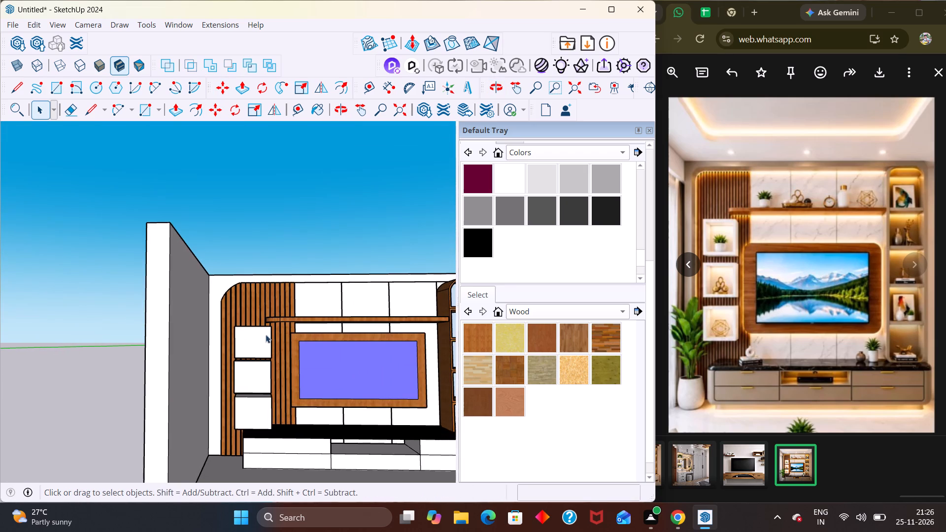
pyautogui.click(268, 343)
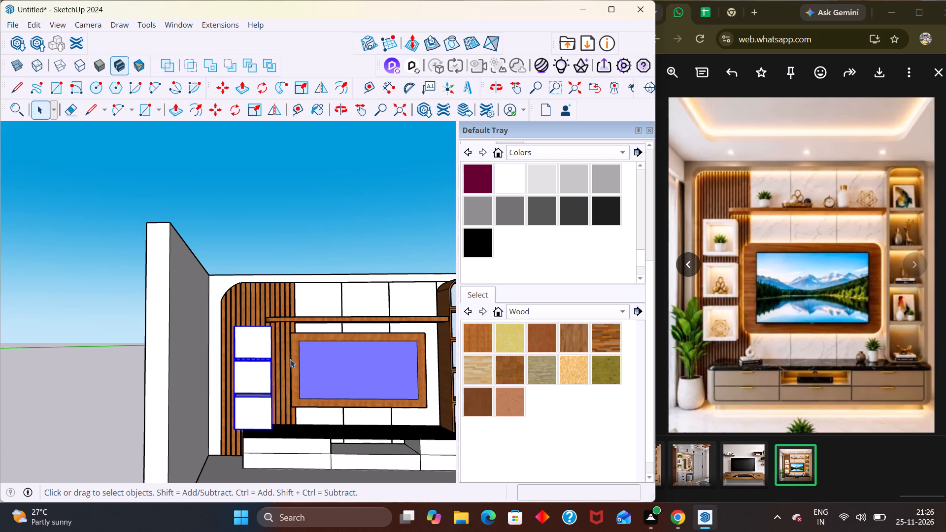
pyautogui.doubleClick(242, 351)
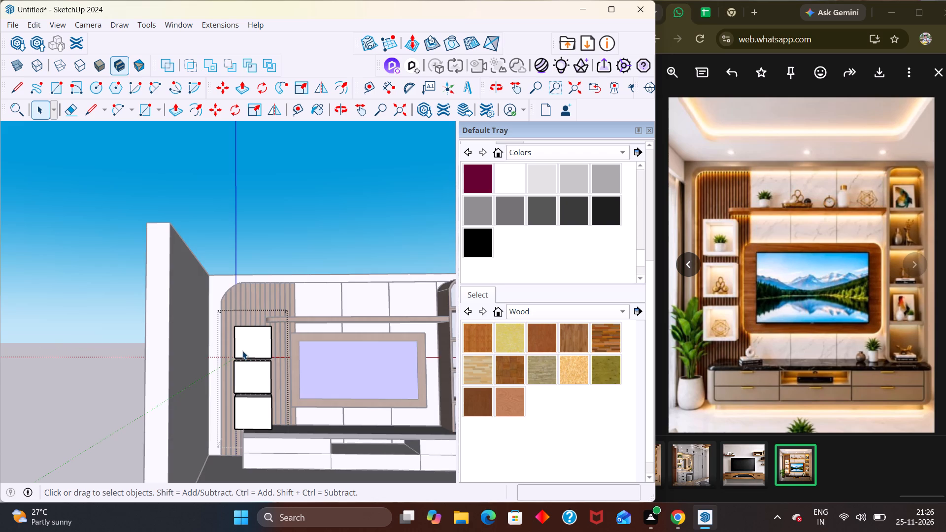
pyautogui.press('f')
pyautogui.click(246, 340)
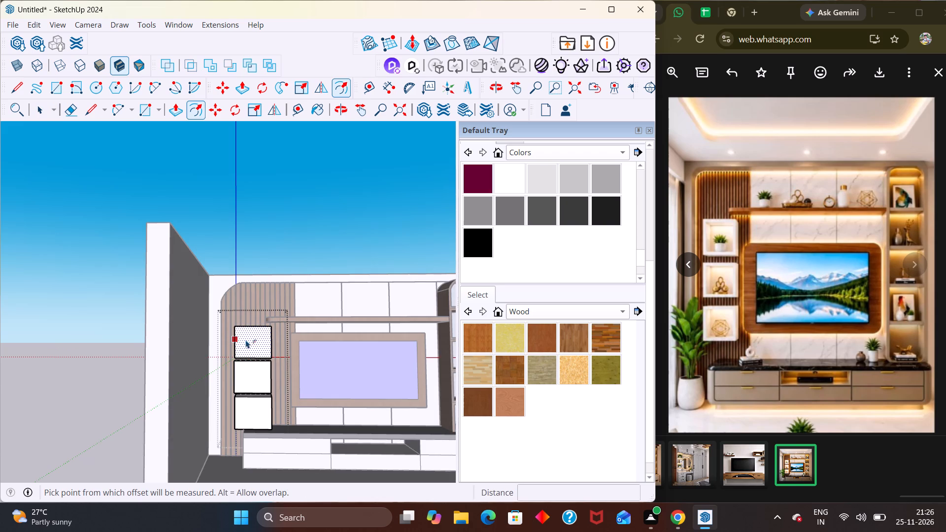
pyautogui.scroll(7, 248, 341)
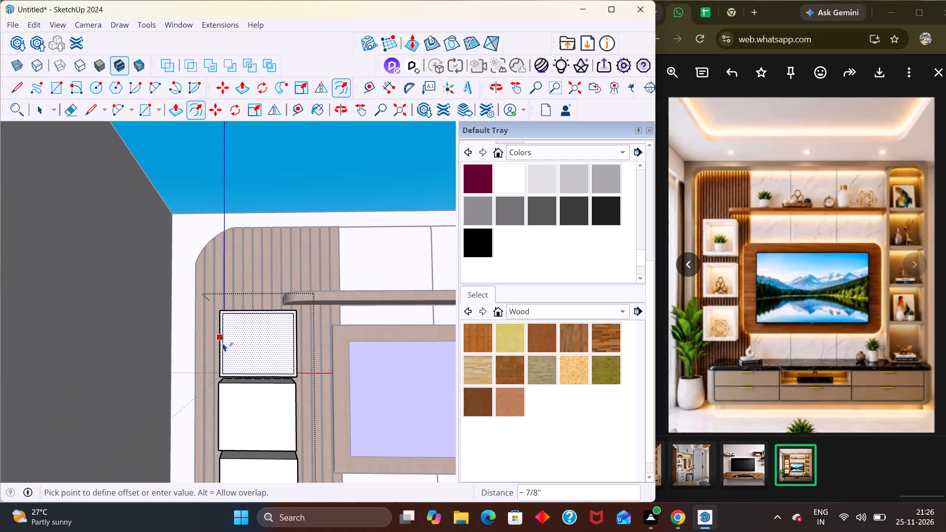
pyautogui.click(226, 339)
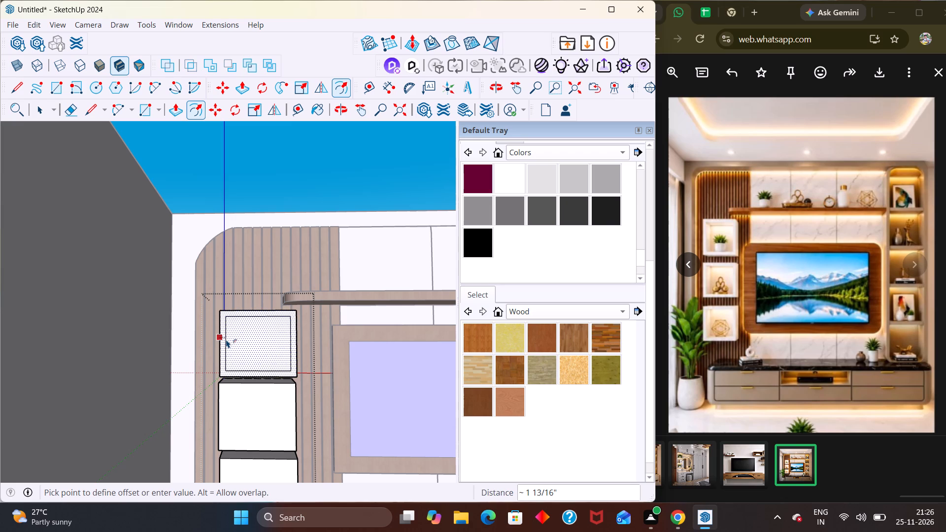
# Offset the middle box's front face inward to form a thin frame similar to the top box's.
pyautogui.click(248, 423)
pyautogui.click(235, 413)
pyautogui.scroll(-3, 241, 397)
pyautogui.doubleClick(252, 412)
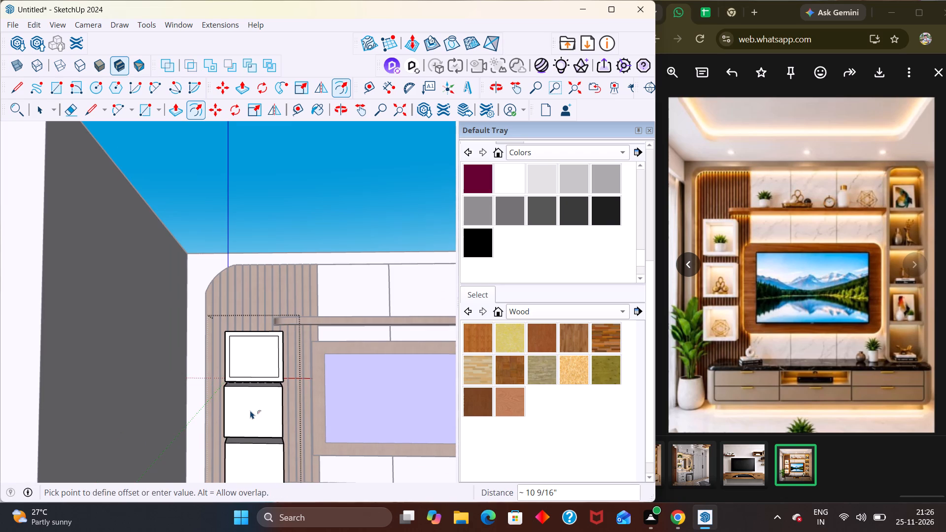
pyautogui.click(250, 410)
pyautogui.click(247, 410)
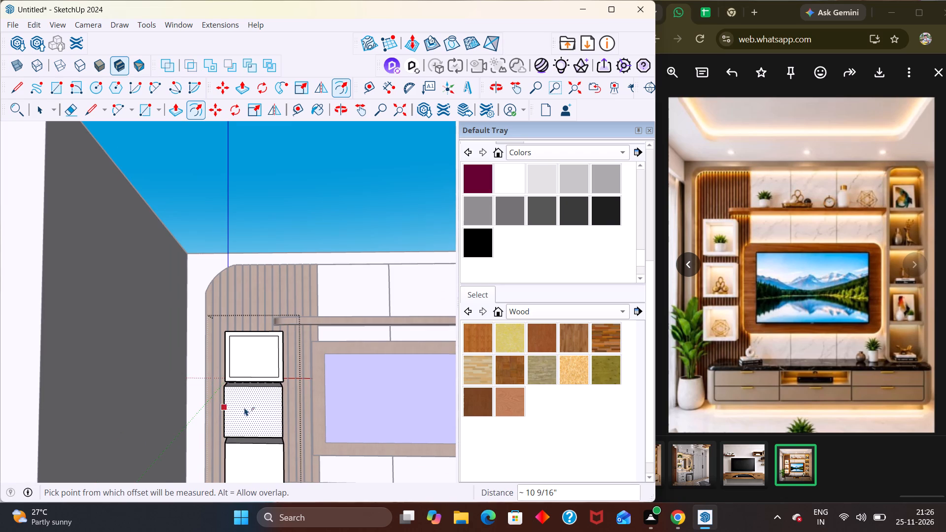
pyautogui.click(258, 421)
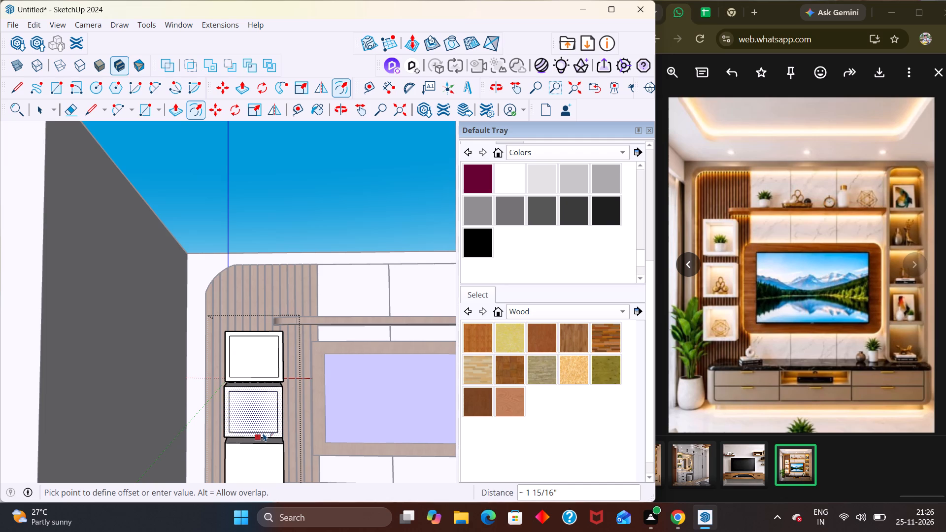
pyautogui.scroll(5, 263, 433)
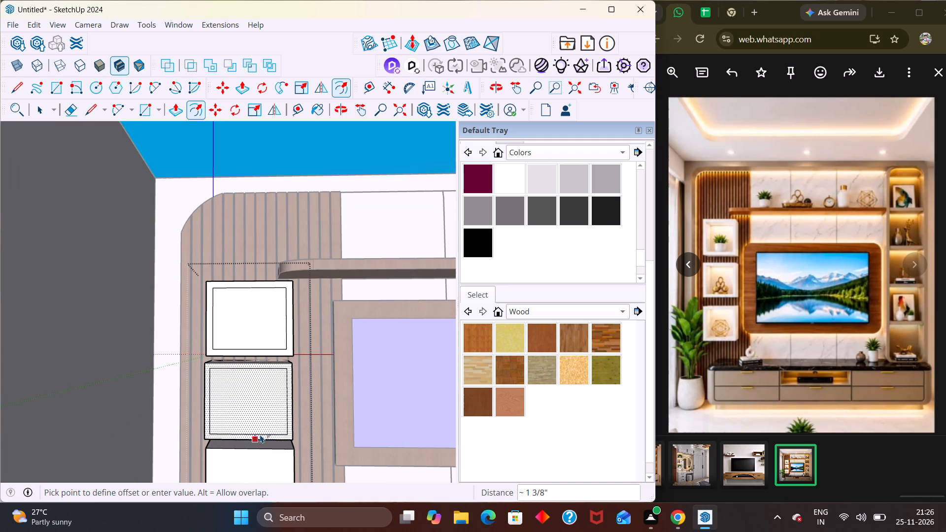
pyautogui.click(257, 433)
# Repeat the same inward offset on the bottom box's front face, then leave the group.
pyautogui.scroll(-5, 270, 379)
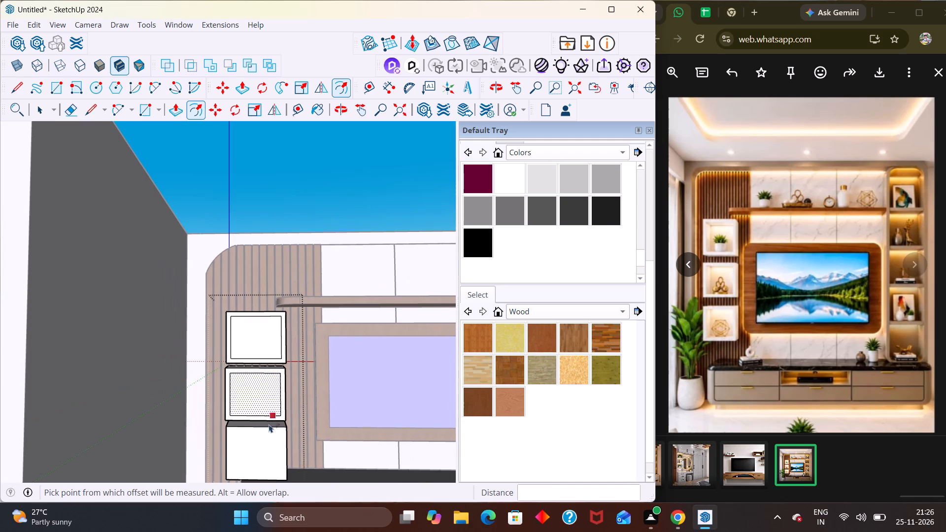
pyautogui.doubleClick(257, 438)
pyautogui.press('space')
pyautogui.click(185, 358)
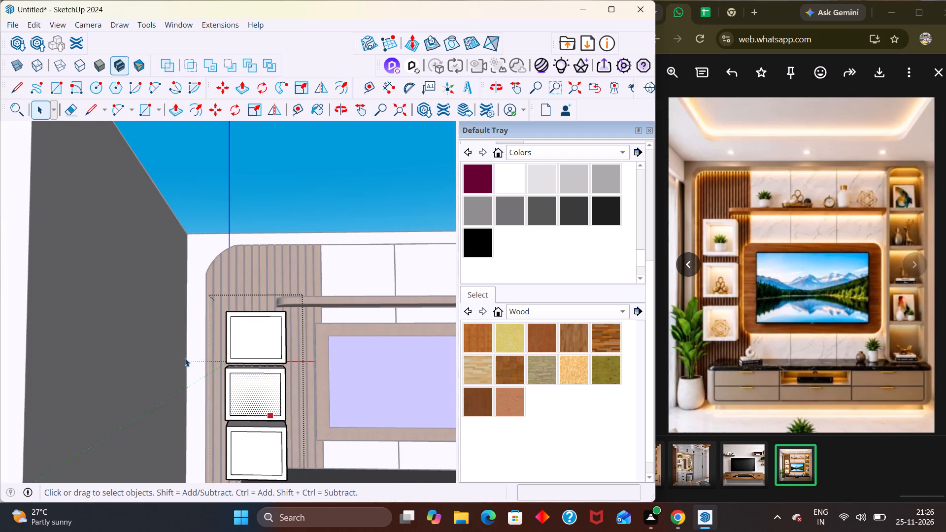
pyautogui.scroll(-4, 185, 358)
pyautogui.click(294, 246)
pyautogui.scroll(-2, 296, 249)
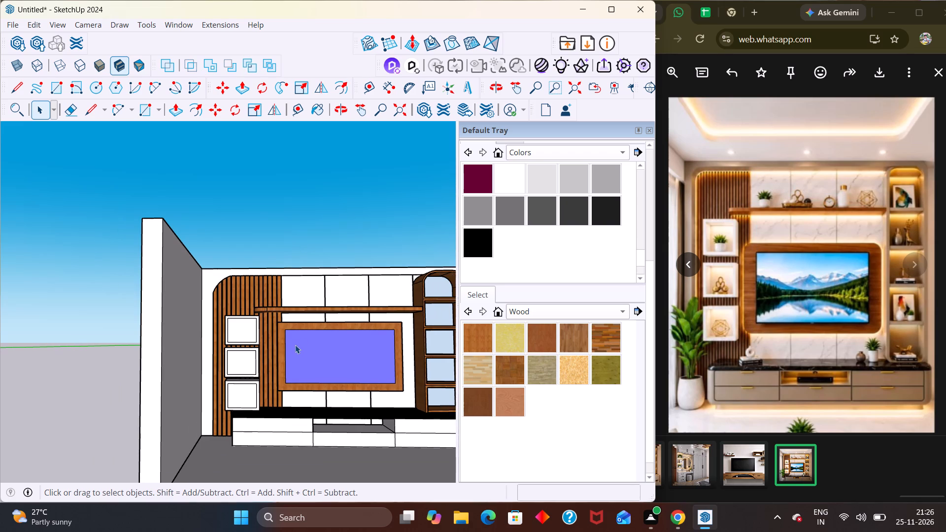
# Reopen the boxes' group and push the top box's inner front face back about 11 5/16" to hollow it out.
pyautogui.doubleClick(247, 326)
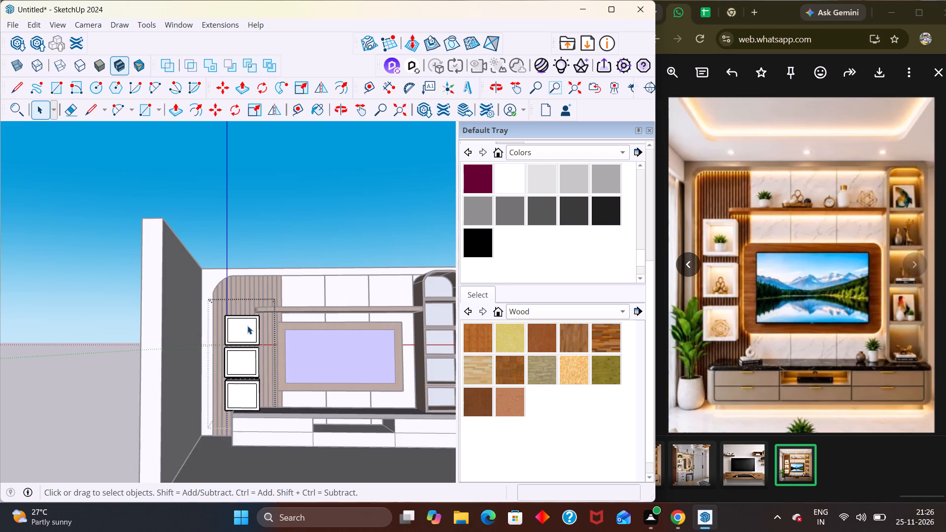
pyautogui.press('p')
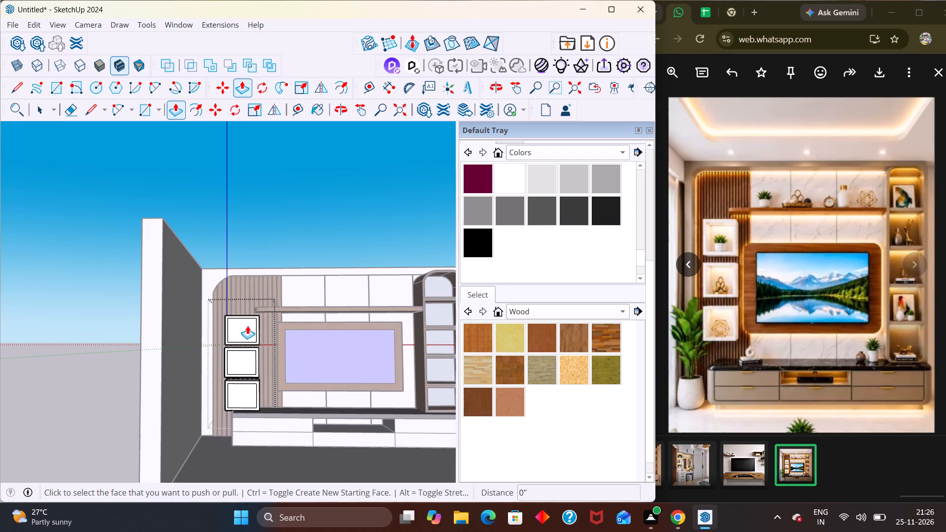
pyautogui.click(235, 329)
pyautogui.moveTo(235, 330); pyautogui.dragTo(145, 357, button='middle')
pyautogui.scroll(1, 242, 344)
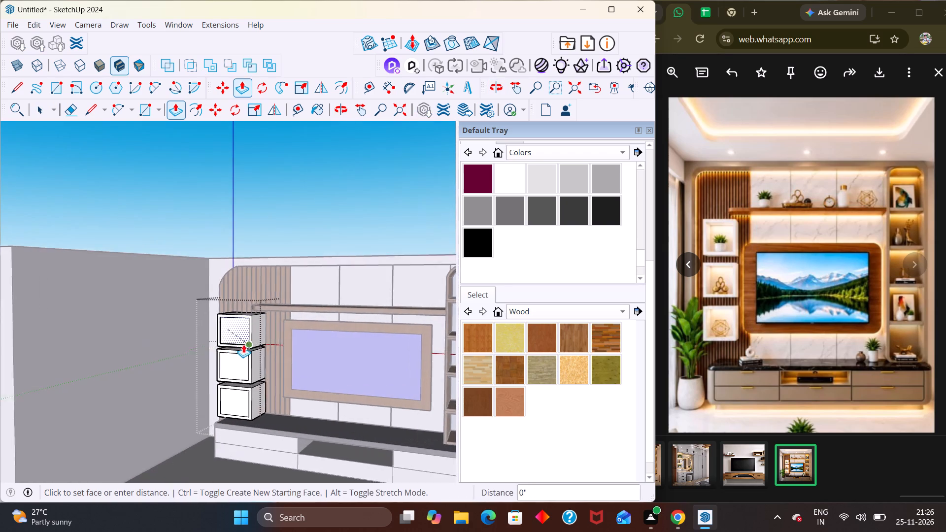
pyautogui.scroll(9, 243, 344)
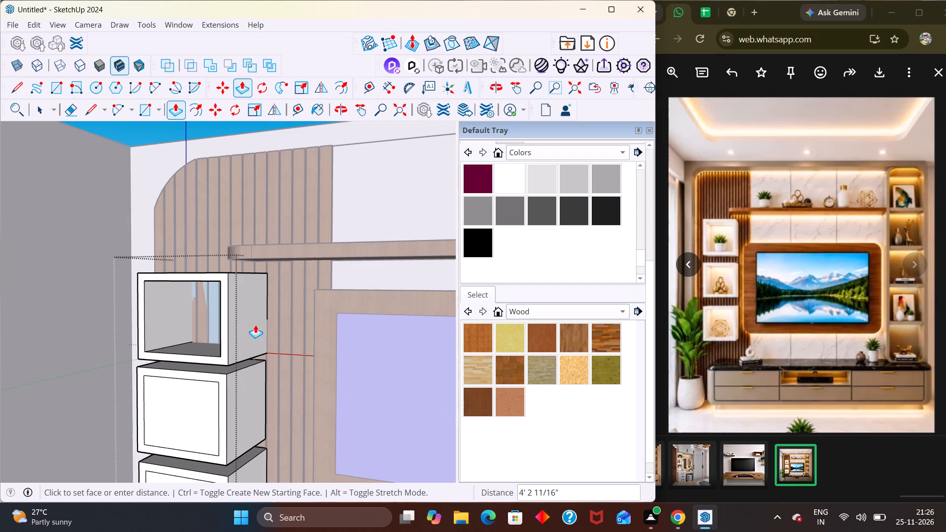
pyautogui.moveTo(255, 318); pyautogui.dragTo(213, 377, button='middle')
pyautogui.scroll(1, 213, 377)
pyautogui.moveTo(247, 297); pyautogui.dragTo(424, 293, button='middle')
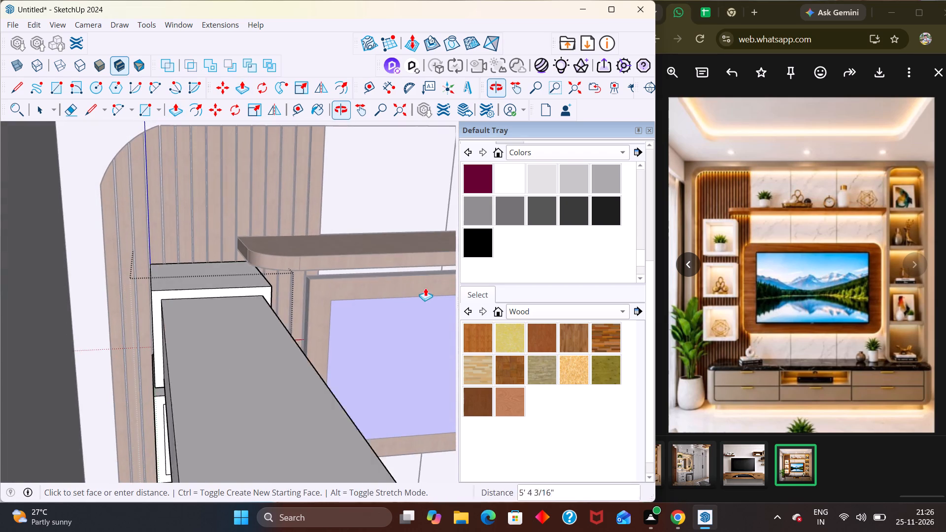
pyautogui.moveTo(132, 333); pyautogui.dragTo(188, 294, button='middle')
pyautogui.scroll(2, 194, 308)
pyautogui.scroll(-4, 193, 316)
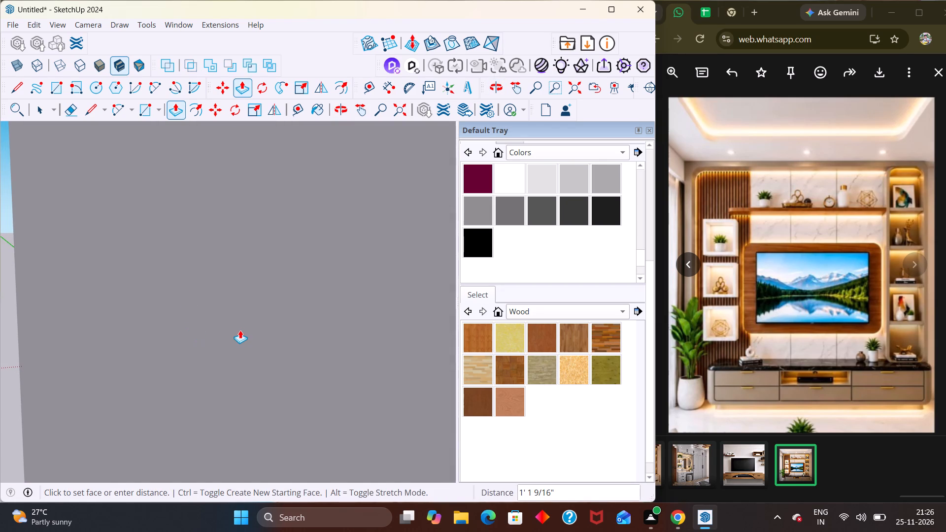
pyautogui.hotkey('shift', 'z')
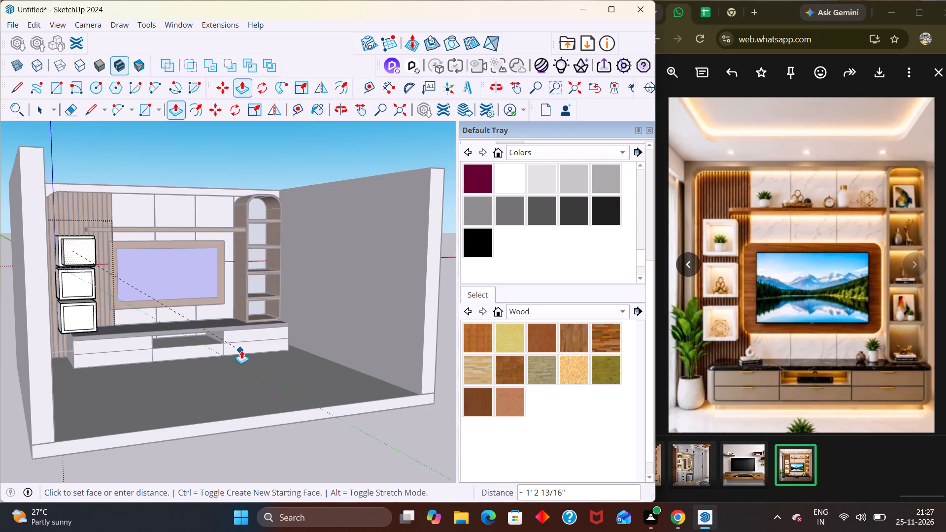
pyautogui.moveTo(233, 347); pyautogui.dragTo(169, 333, button='middle')
pyautogui.scroll(-1, 169, 333)
pyautogui.scroll(3, 135, 300)
pyautogui.scroll(-1, 297, 275)
pyautogui.scroll(1, 302, 282)
pyautogui.scroll(-3, 304, 286)
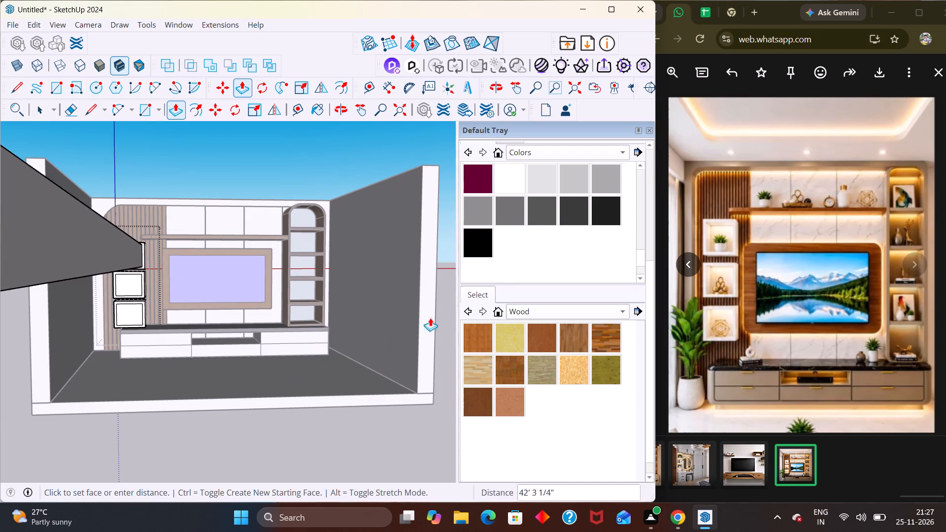
pyautogui.moveTo(186, 233); pyautogui.dragTo(110, 345, button='middle')
pyautogui.scroll(-2, 152, 244)
pyautogui.scroll(1, 154, 238)
pyautogui.scroll(-1, 157, 227)
pyautogui.scroll(4, 157, 227)
pyautogui.moveTo(161, 230); pyautogui.dragTo(234, 133, button='middle')
pyautogui.scroll(2, 134, 230)
pyautogui.moveTo(160, 262); pyautogui.dragTo(56, 415, button='middle')
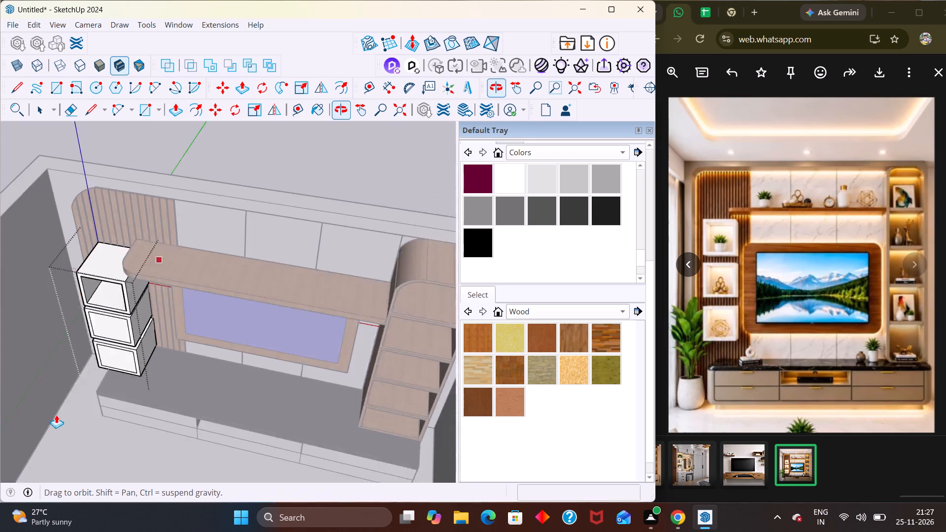
pyautogui.moveTo(56, 415); pyautogui.dragTo(56, 415, button='middle')
pyautogui.scroll(5, 117, 289)
pyautogui.moveTo(121, 261); pyautogui.dragTo(133, 245, button='middle')
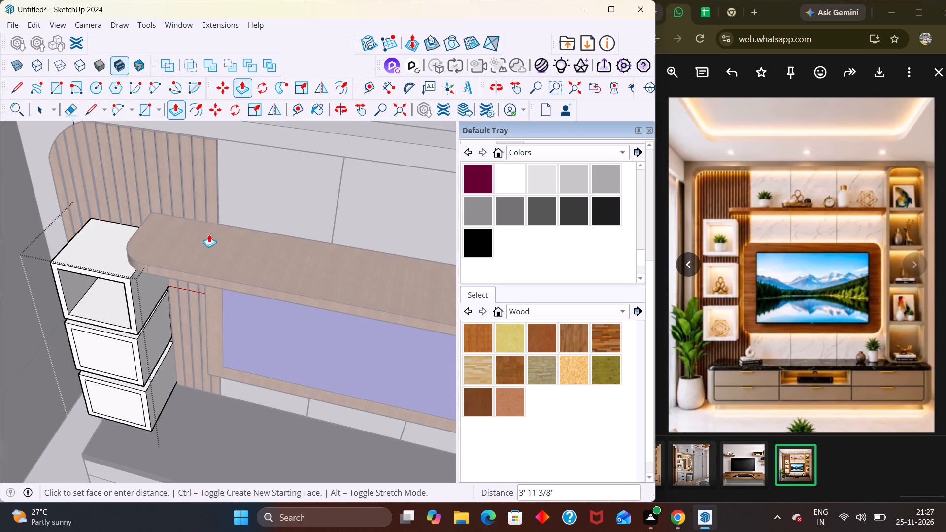
pyautogui.moveTo(250, 281); pyautogui.dragTo(288, 166, button='middle')
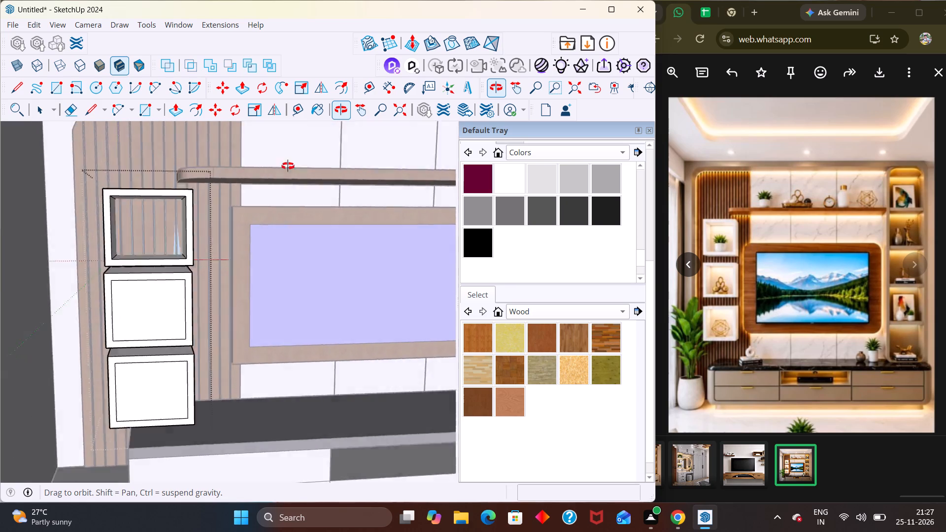
pyautogui.moveTo(288, 166); pyautogui.dragTo(256, 173, button='middle')
pyautogui.moveTo(179, 201); pyautogui.dragTo(248, 186, button='middle')
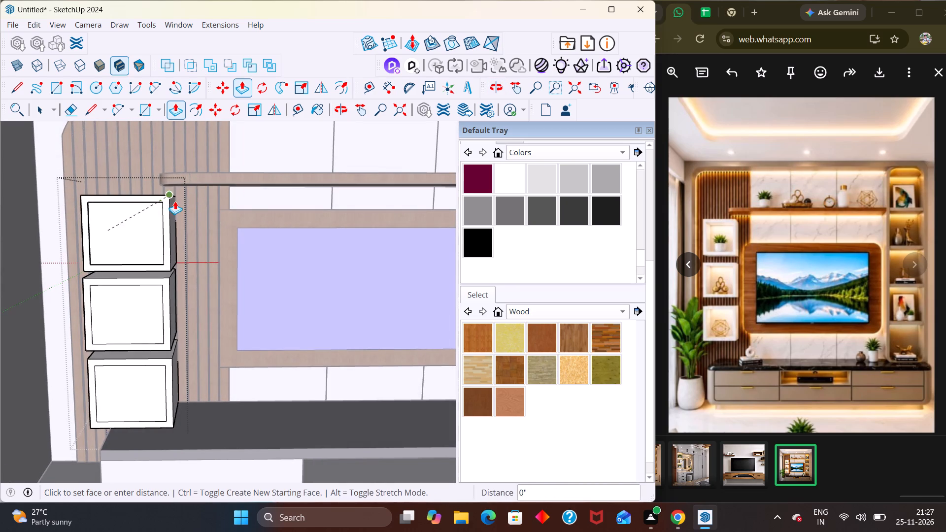
pyautogui.scroll(6, 176, 200)
pyautogui.scroll(-1, 166, 203)
pyautogui.scroll(3, 166, 203)
pyautogui.moveTo(195, 208); pyautogui.dragTo(140, 248, button='middle')
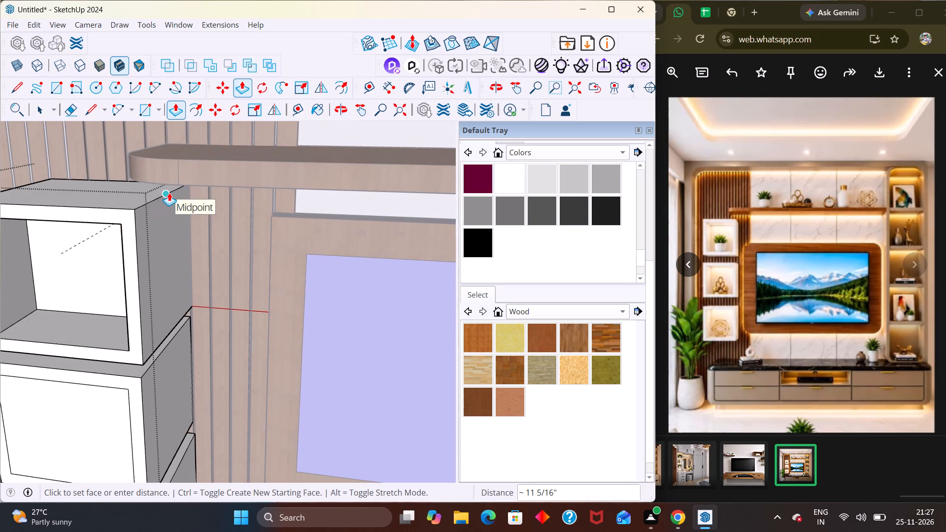
pyautogui.click(165, 194)
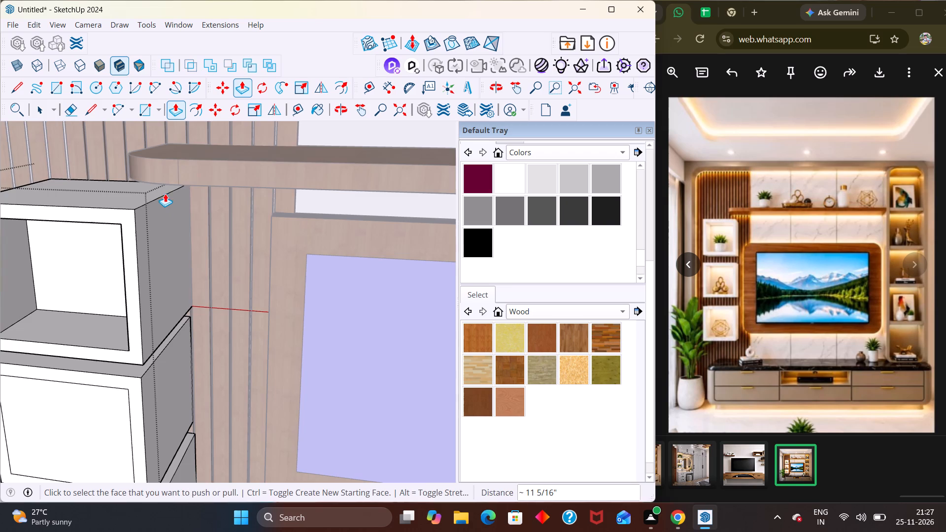
# Push the inner front faces of the middle and bottom boxes back to the top box's recess depth, then leave the group.
pyautogui.scroll(-5, 212, 215)
pyautogui.doubleClick(105, 342)
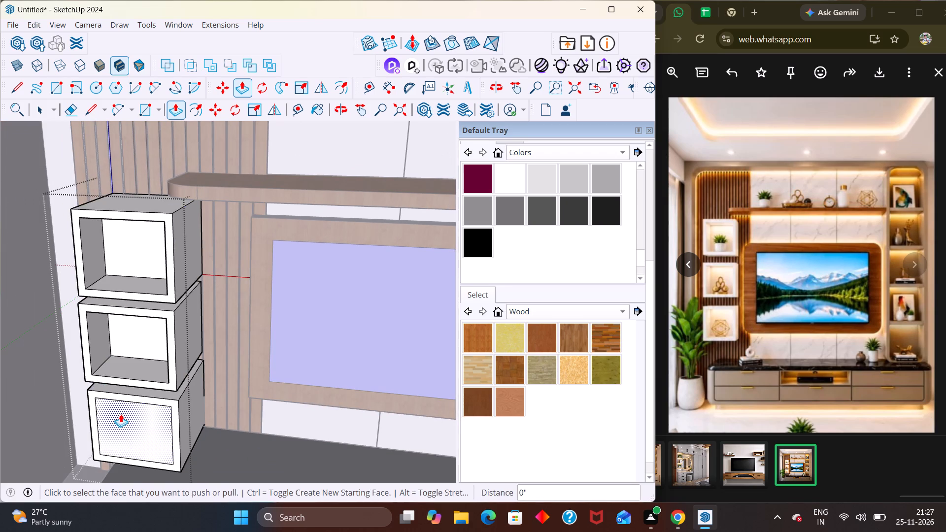
pyautogui.doubleClick(121, 414)
pyautogui.doubleClick(122, 422)
pyautogui.click(122, 421)
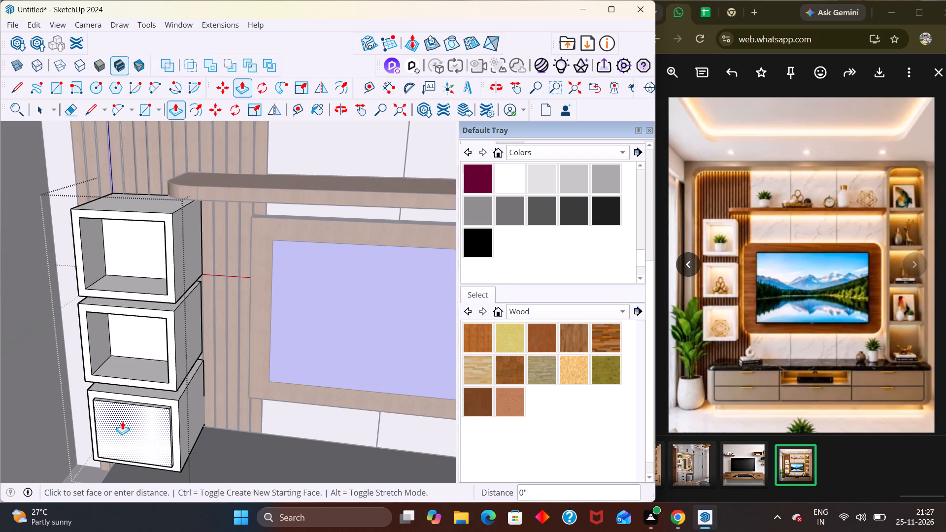
pyautogui.click(154, 324)
pyautogui.scroll(-5, 269, 238)
pyautogui.press('space')
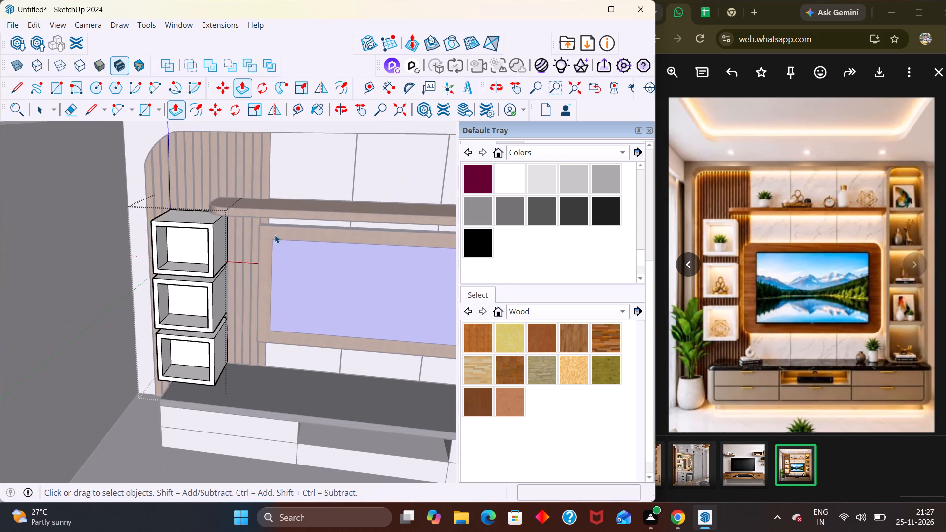
pyautogui.scroll(-13, 201, 275)
pyautogui.click(284, 184)
# Examine the whole TV wall and its open display boxes from the front and the side for comparison with the reference.
pyautogui.moveTo(244, 288); pyautogui.dragTo(270, 214, button='middle')
pyautogui.scroll(2, 270, 214)
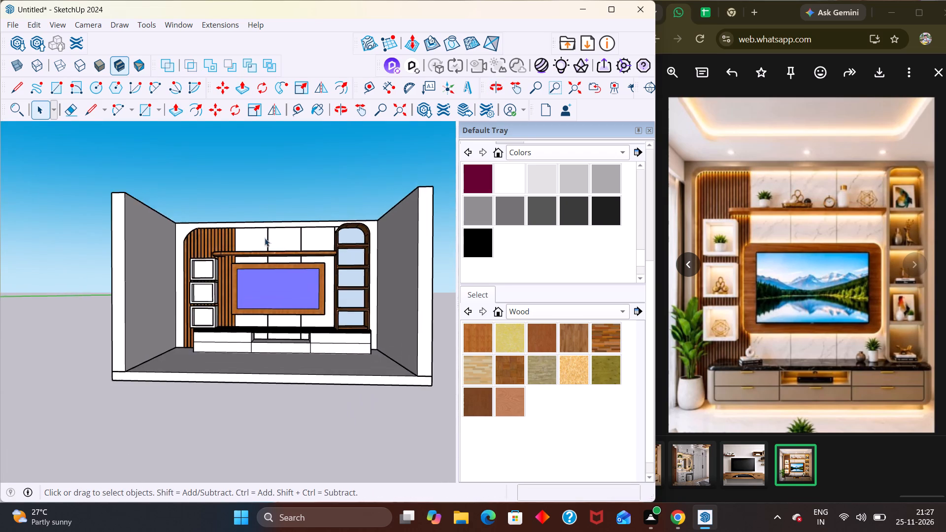
pyautogui.scroll(-5, 274, 245)
pyautogui.scroll(4, 204, 261)
pyautogui.scroll(4, 238, 240)
pyautogui.moveTo(266, 274); pyautogui.dragTo(164, 315, button='middle')
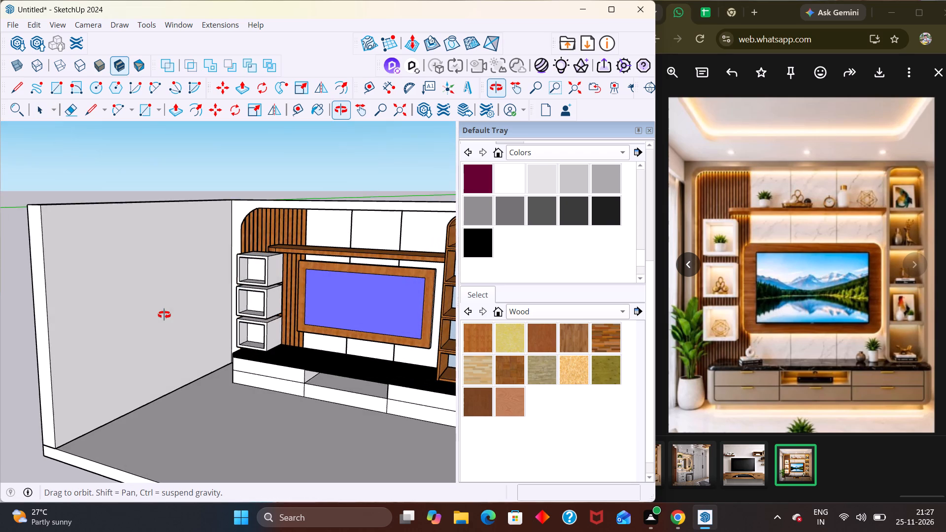
pyautogui.moveTo(164, 315); pyautogui.dragTo(167, 315, button='middle')
pyautogui.moveTo(252, 331); pyautogui.dragTo(334, 332, button='middle')
pyautogui.scroll(-9, 322, 336)
pyautogui.moveTo(346, 342); pyautogui.dragTo(352, 281, button='middle')
pyautogui.scroll(5, 343, 270)
pyautogui.scroll(-1, 355, 287)
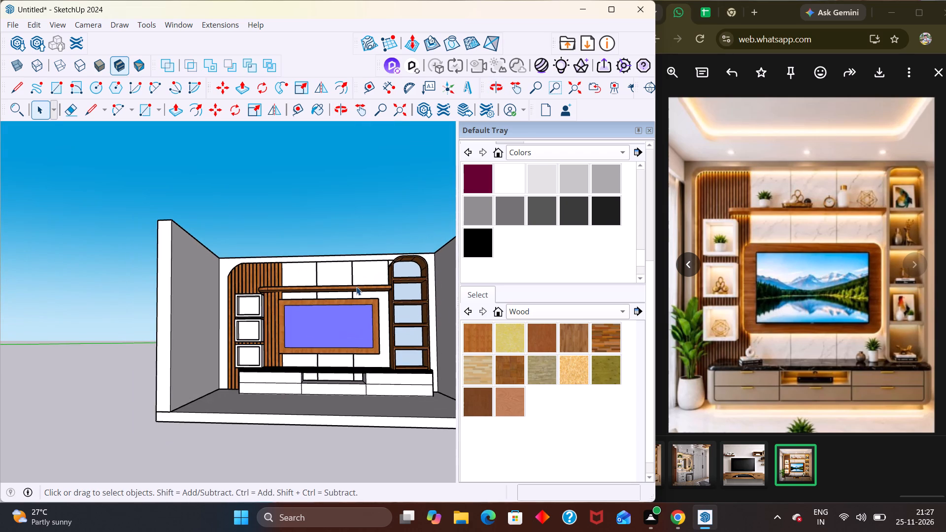
pyautogui.scroll(-1, 356, 286)
pyautogui.moveTo(391, 301); pyautogui.dragTo(403, 313, button='middle')
pyautogui.scroll(-1, 390, 312)
pyautogui.scroll(2, 385, 313)
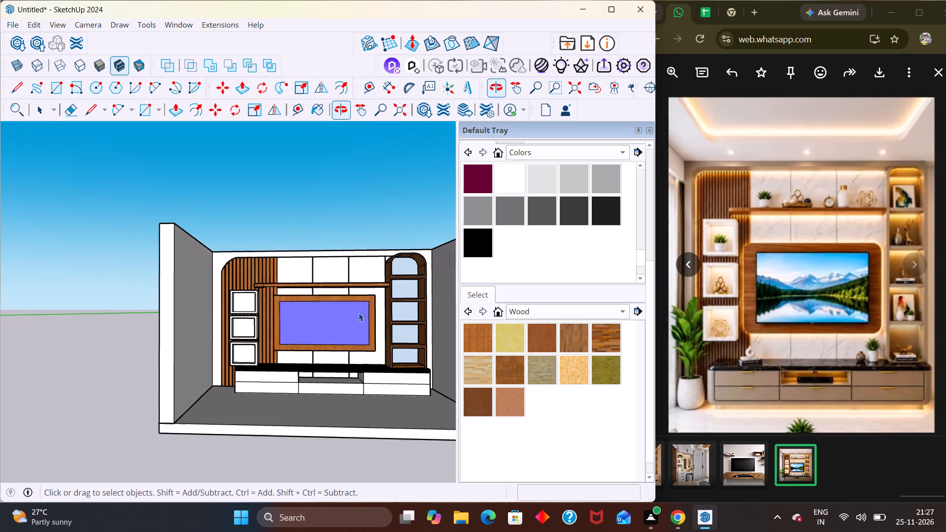
pyautogui.scroll(2, 359, 313)
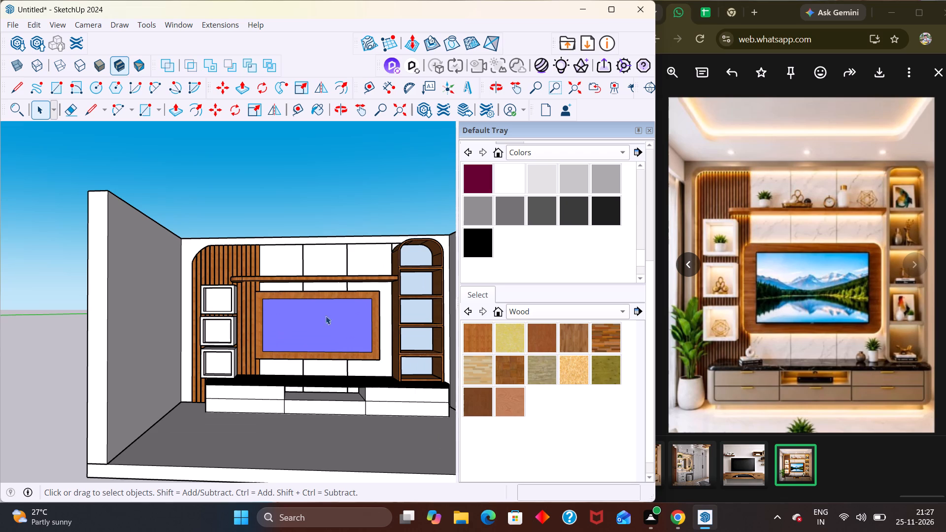
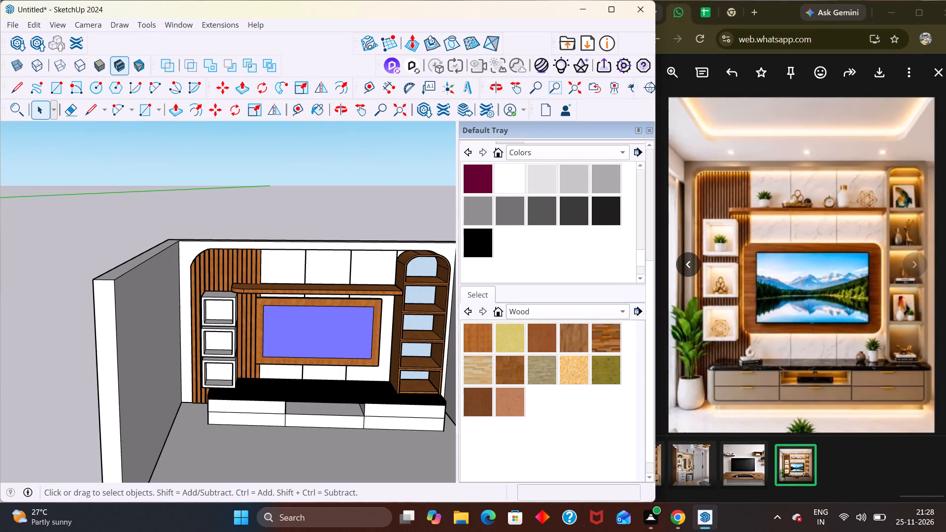
# Open 3D Warehouse, dismiss the promotional pop-up and search the models for "small plant".
pyautogui.click(14, 38)
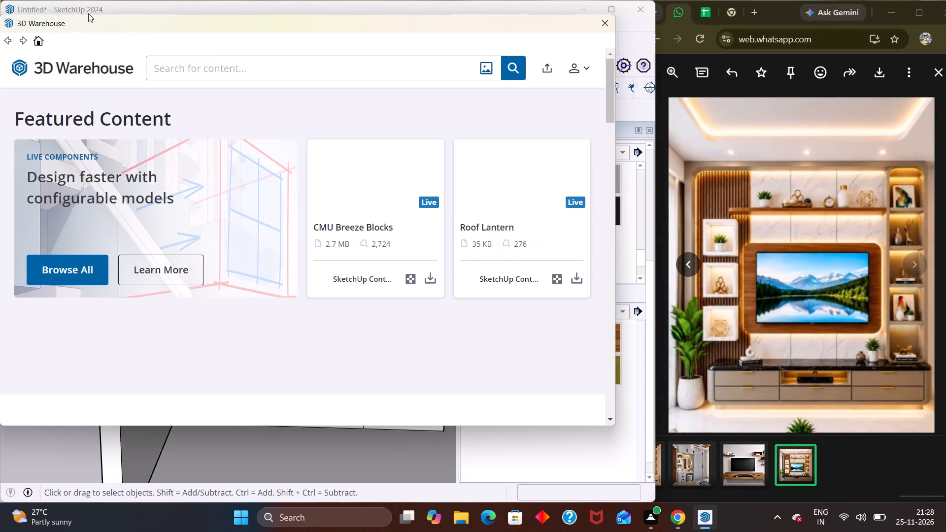
pyautogui.click(180, 62)
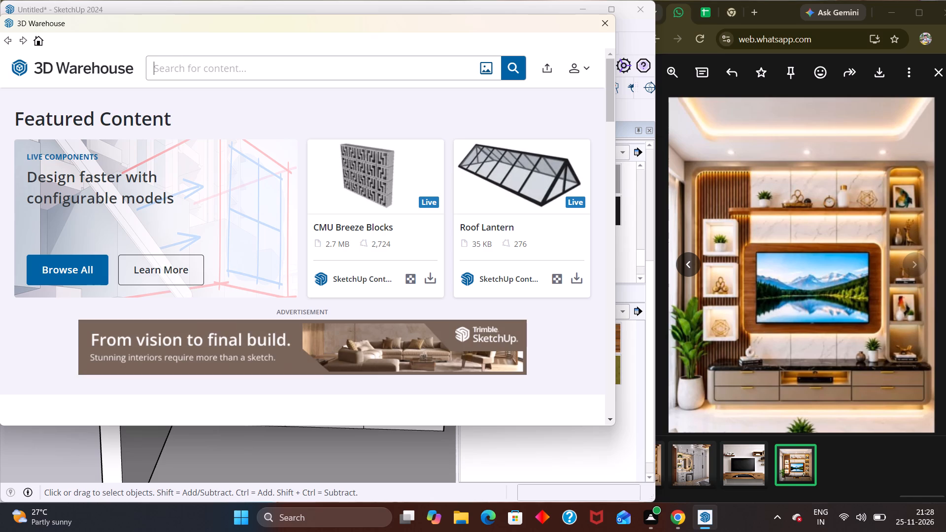
pyautogui.press('s')
pyautogui.write('mall')
pyautogui.press('space')
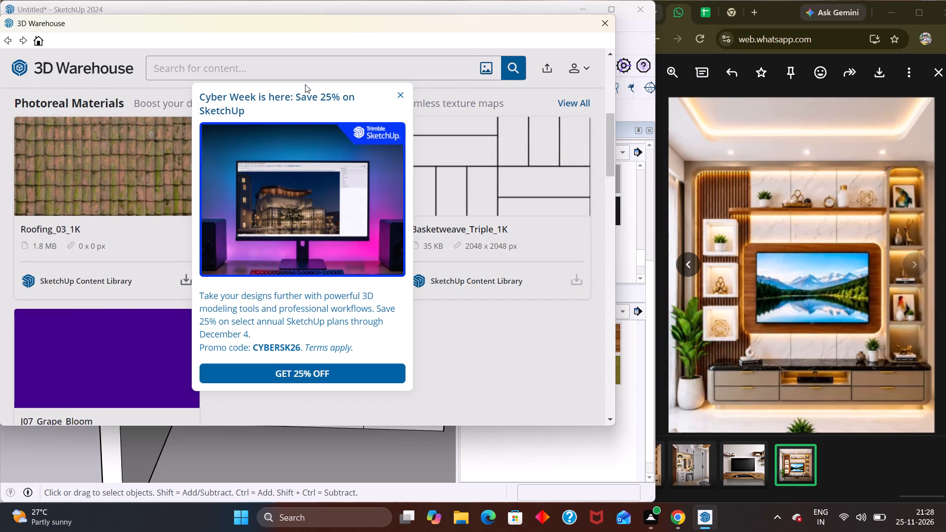
pyautogui.click(396, 97)
pyautogui.click(233, 75)
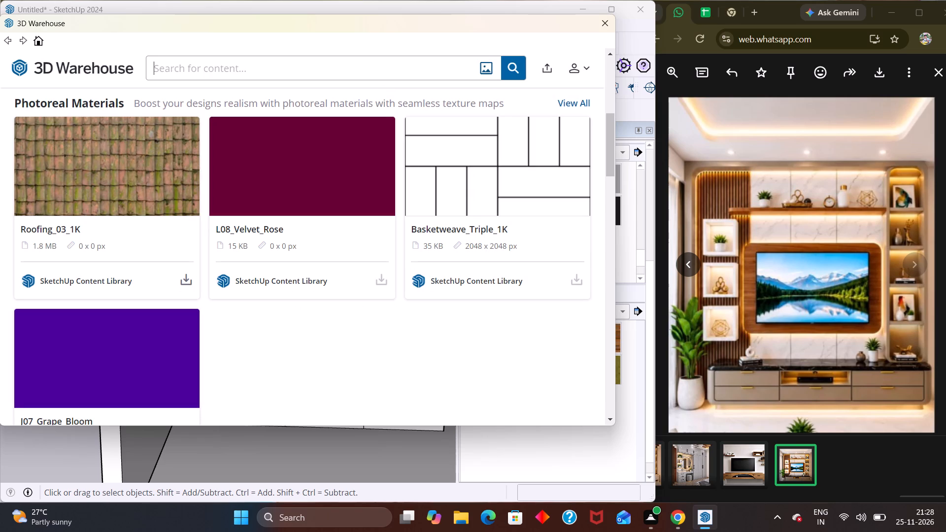
pyautogui.write('small')
pyautogui.press('space')
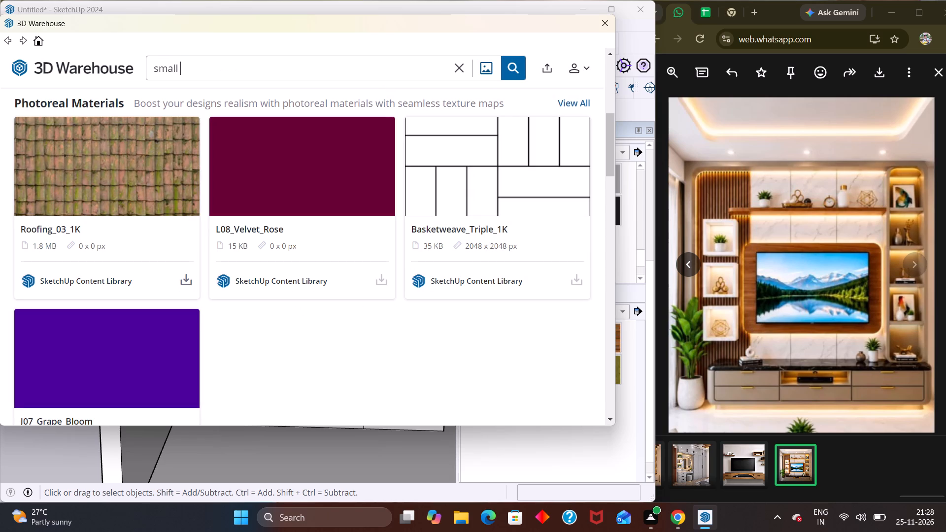
pyautogui.write('plant')
pyautogui.click(515, 71)
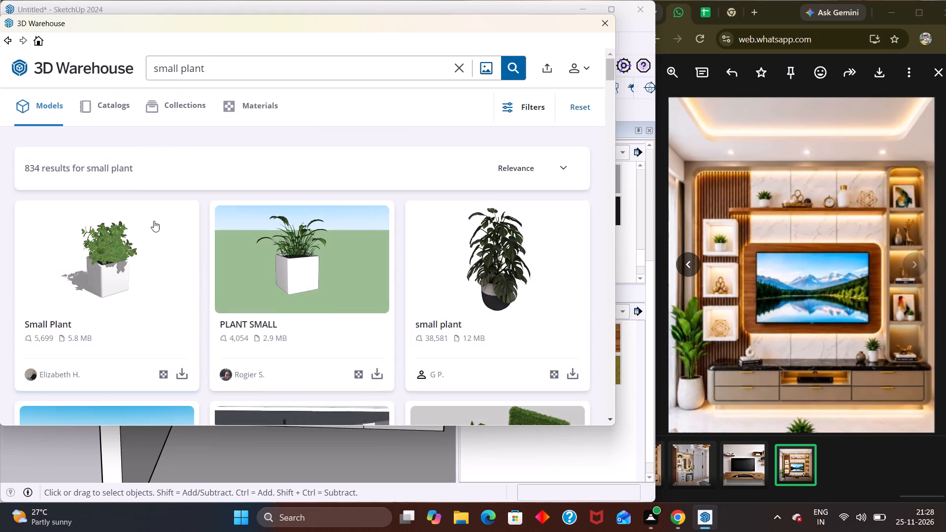
# Browse the small plant models for a potted plant that suits the TV unit in the reference photo.
pyautogui.scroll(-10, 165, 224)
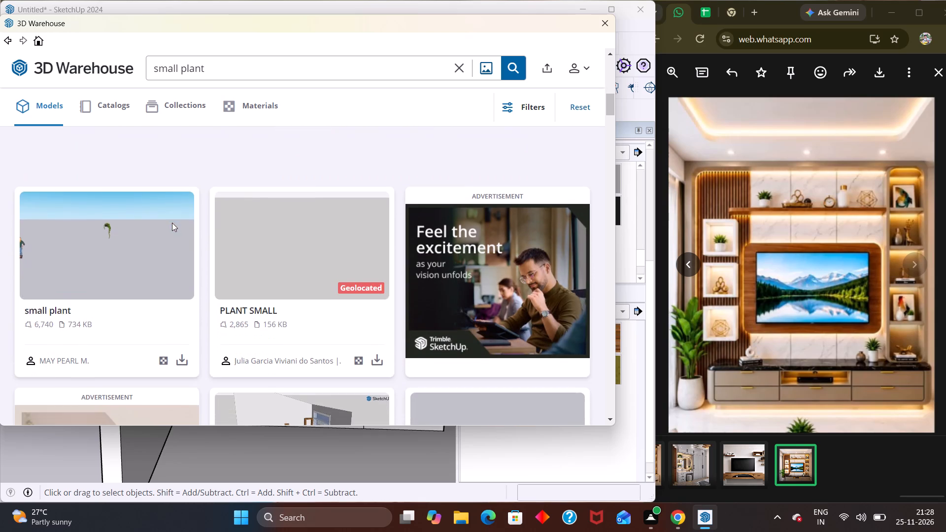
pyautogui.scroll(-11, 172, 222)
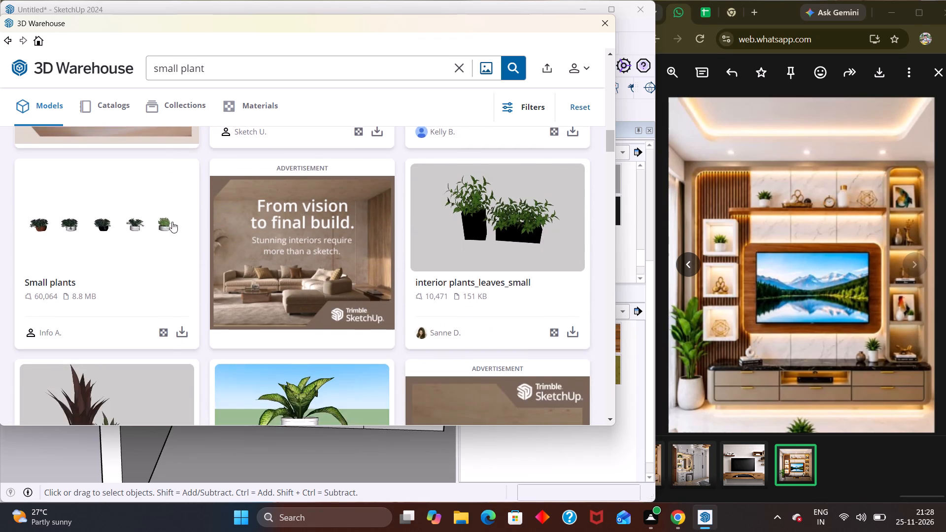
pyautogui.scroll(-5, 172, 222)
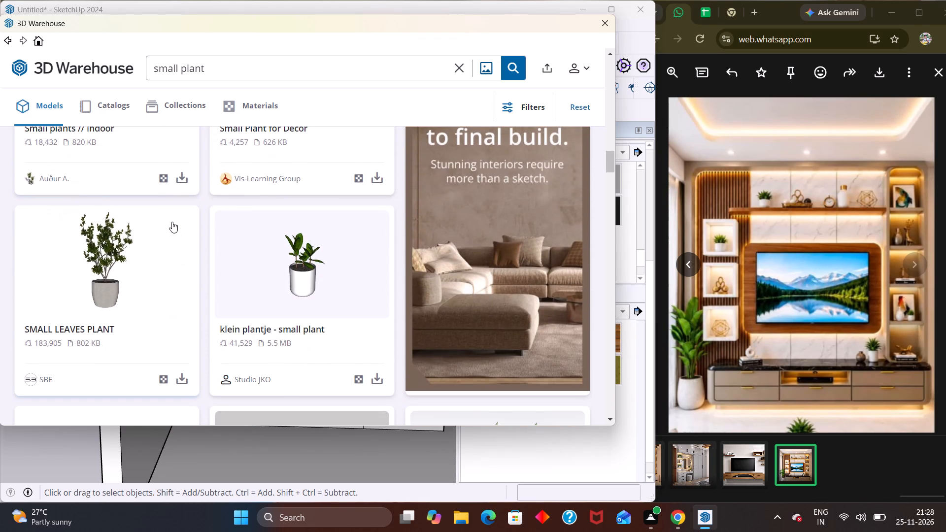
pyautogui.scroll(-13, 172, 222)
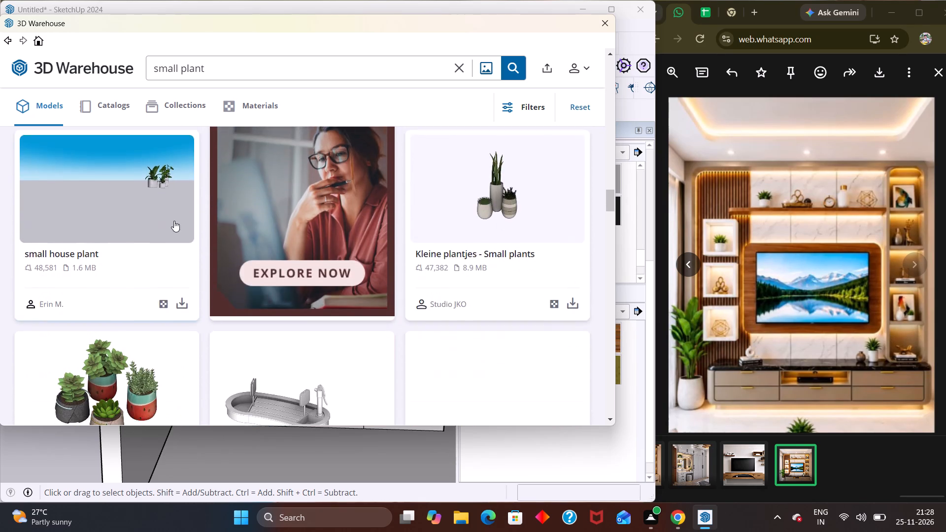
pyautogui.scroll(-8, 174, 221)
pyautogui.scroll(1, 174, 221)
pyautogui.scroll(-6, 174, 221)
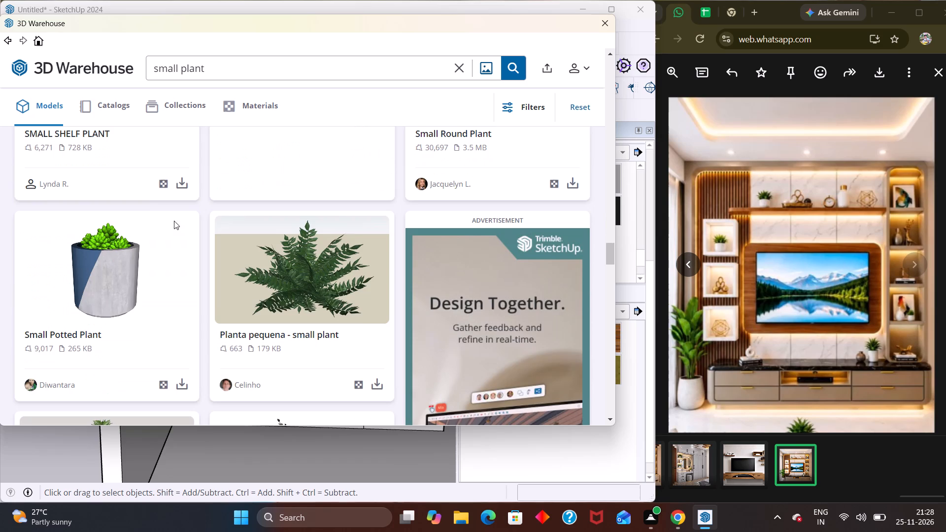
pyautogui.scroll(-11, 174, 221)
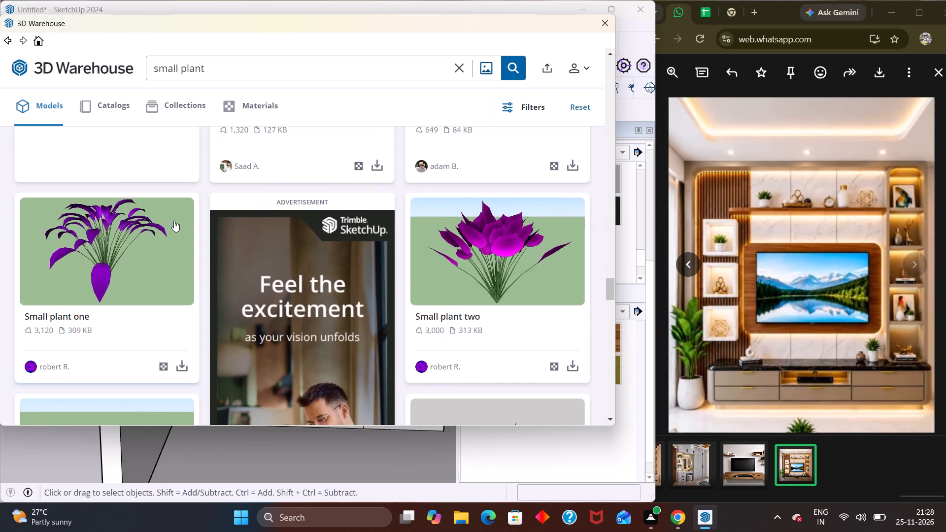
pyautogui.scroll(-11, 174, 221)
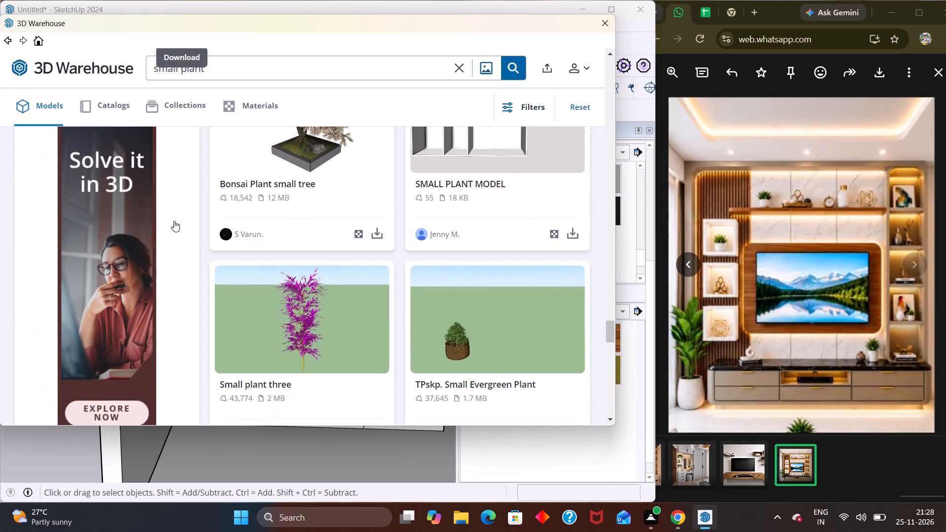
pyautogui.scroll(-11, 174, 221)
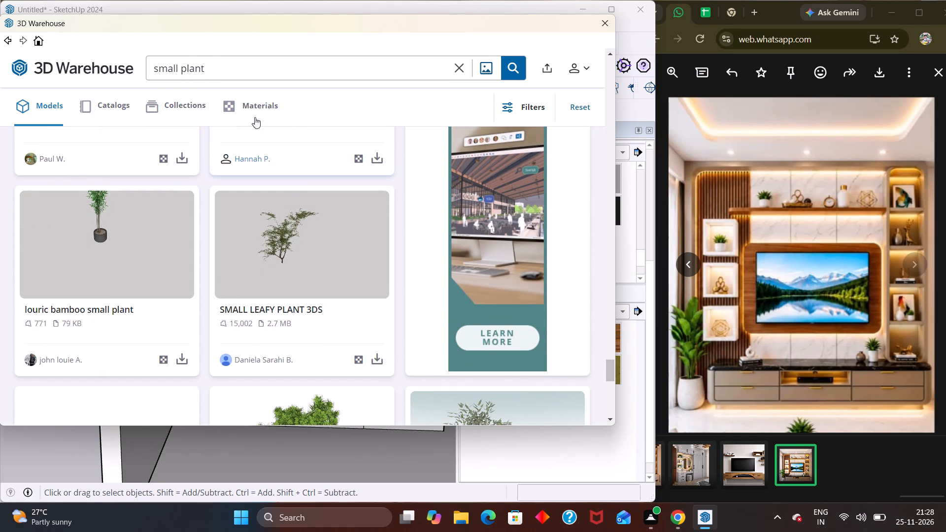
# Shorten the 3D Warehouse search term to "plant" and run the search again.
pyautogui.click(178, 66)
pyautogui.press('BackSpace')
pyautogui.press('BackSpace')
pyautogui.press('BackSpace')
pyautogui.press('BackSpace')
pyautogui.press('BackSpace')
pyautogui.press('BackSpace')
pyautogui.press('BackSpace')
pyautogui.press('BackSpace')
pyautogui.press('BackSpace')
pyautogui.press('BackSpace')
pyautogui.press('BackSpace')
pyautogui.press('BackSpace')
pyautogui.press('BackSpace')
pyautogui.press('Return')
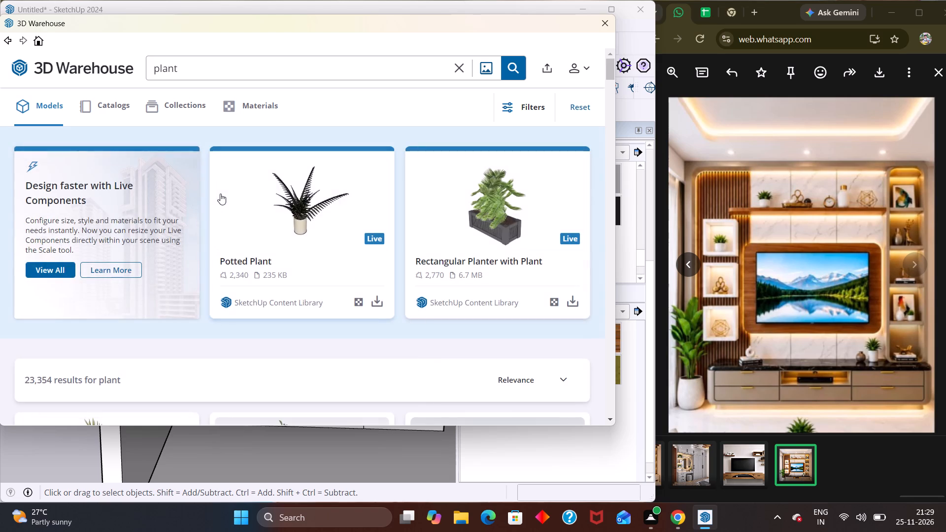
# Browse the "plant" models for a tall potted floor plant like the one beside the TV unit in the reference photo.
pyautogui.scroll(-5, 227, 204)
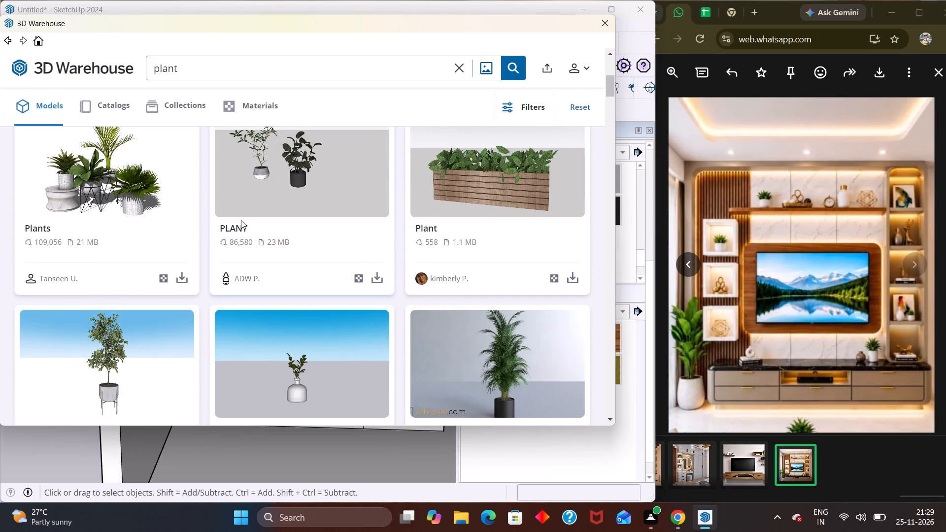
pyautogui.scroll(-5, 241, 220)
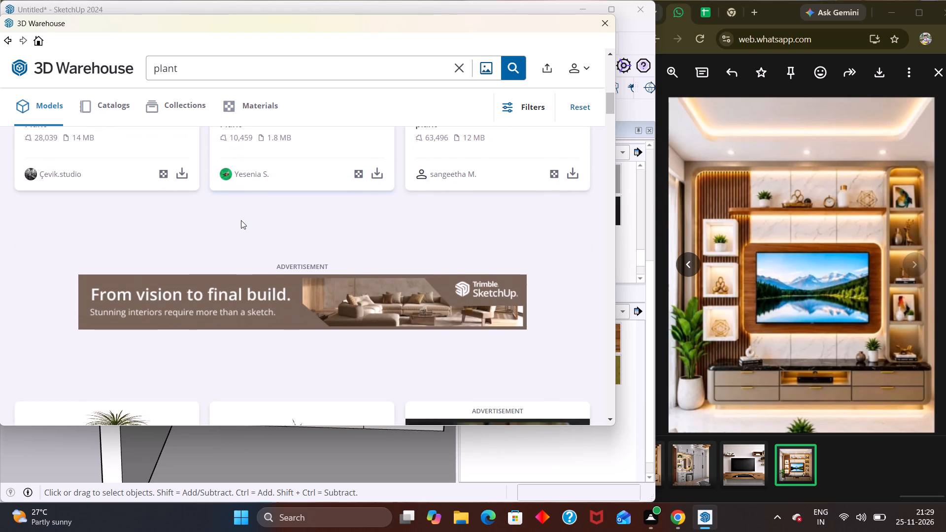
pyautogui.scroll(-14, 241, 220)
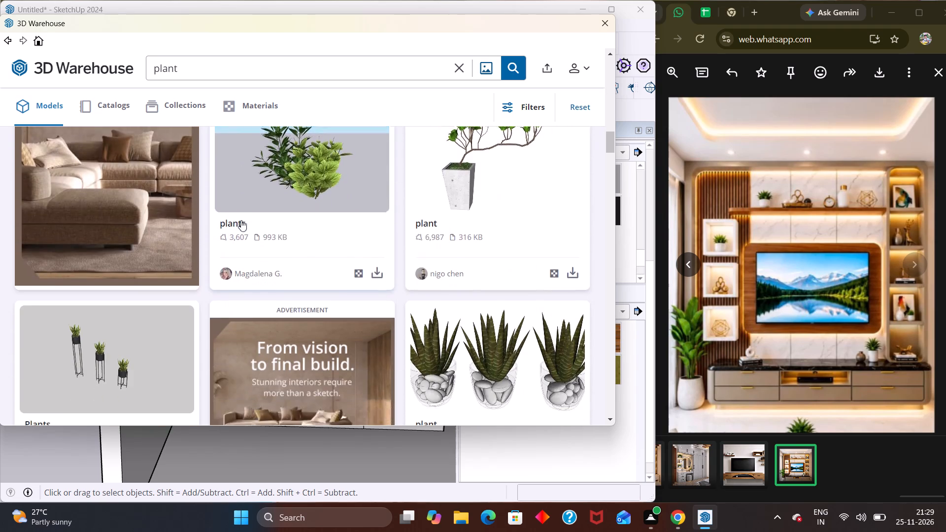
pyautogui.scroll(-8, 241, 220)
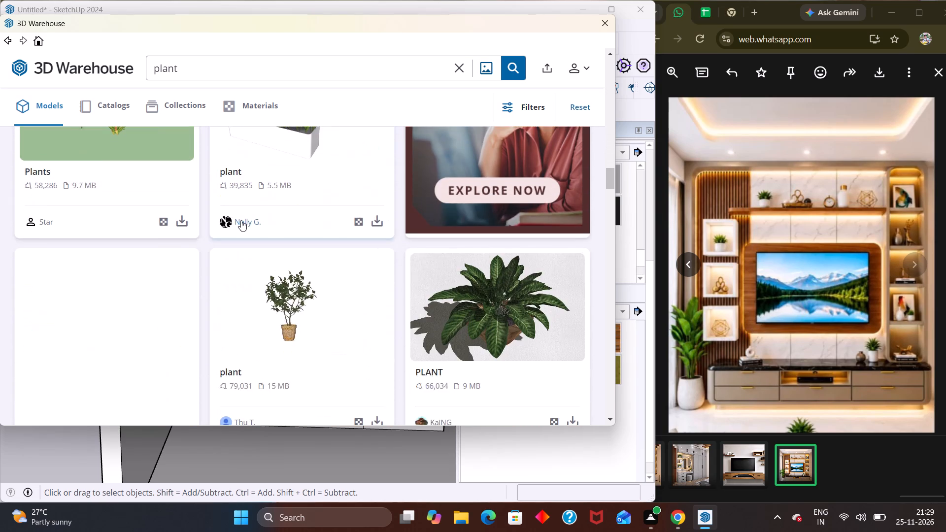
pyautogui.scroll(-7, 241, 220)
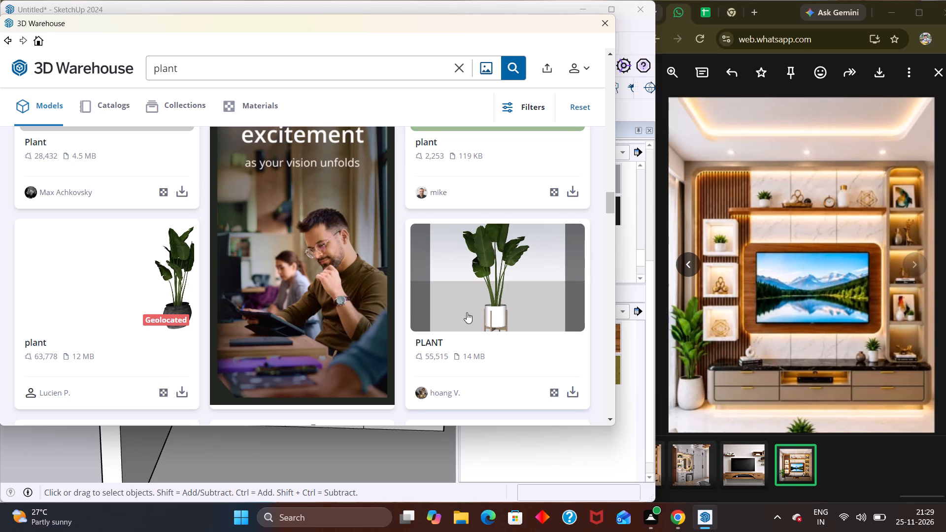
pyautogui.scroll(-1, 483, 297)
pyautogui.scroll(-1, 430, 305)
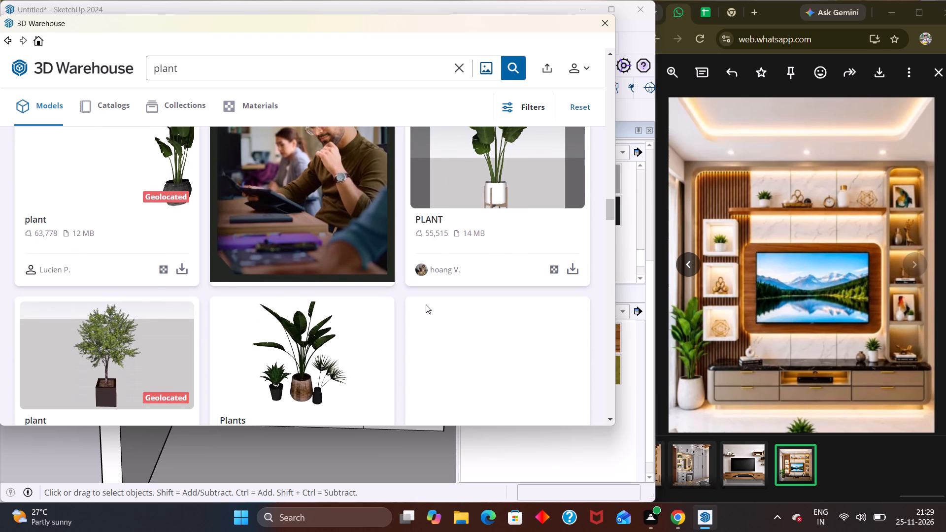
pyautogui.scroll(-4, 461, 300)
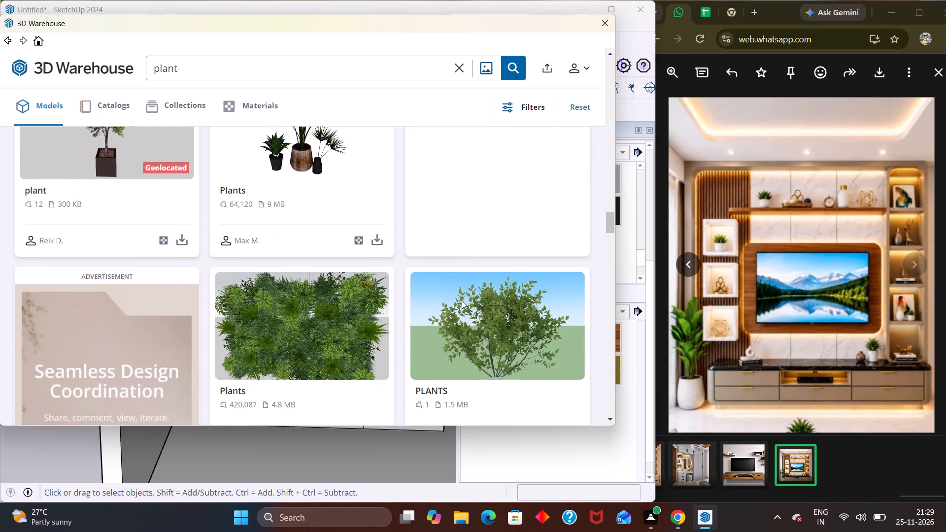
pyautogui.scroll(-9, 459, 303)
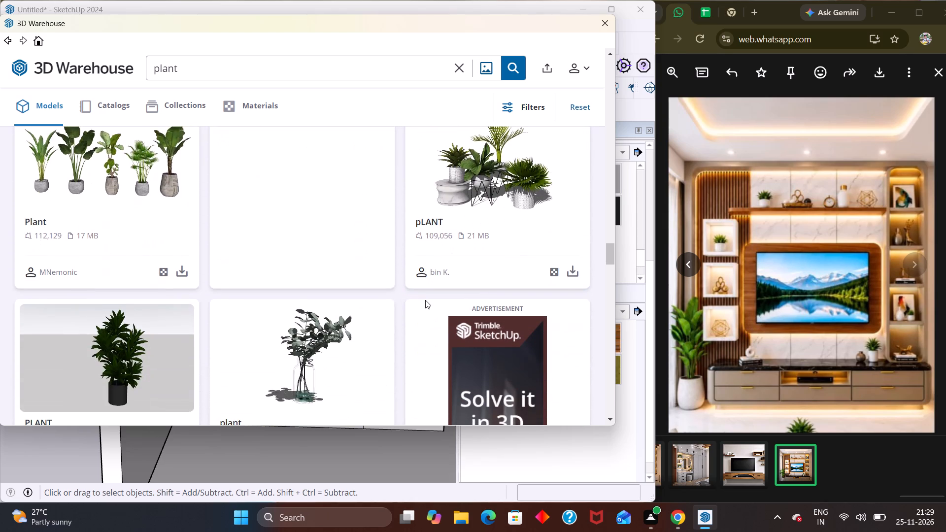
pyautogui.scroll(-7, 427, 299)
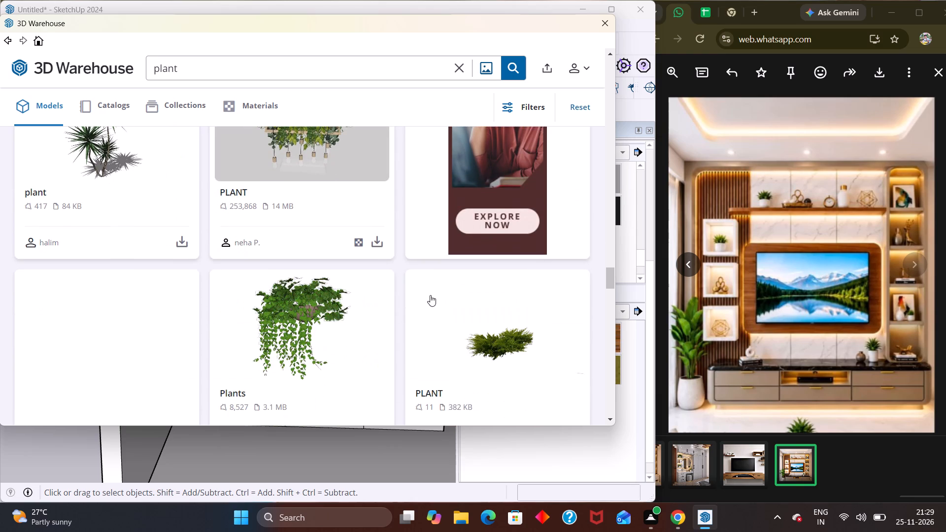
pyautogui.scroll(-3, 430, 295)
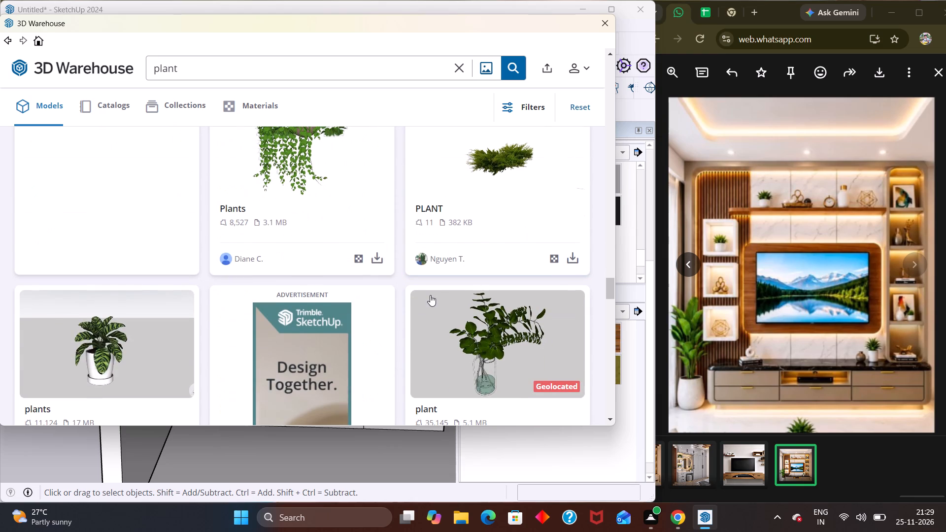
pyautogui.scroll(-6, 430, 295)
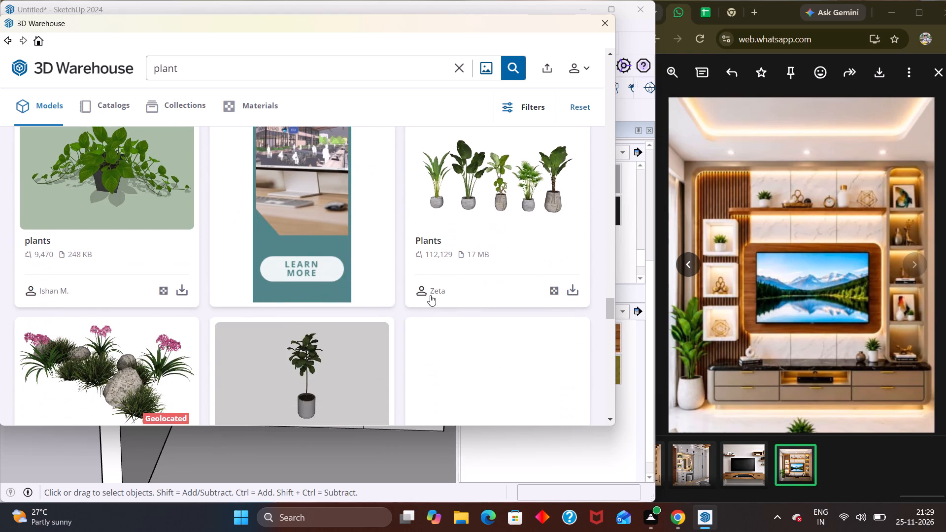
pyautogui.scroll(-10, 430, 295)
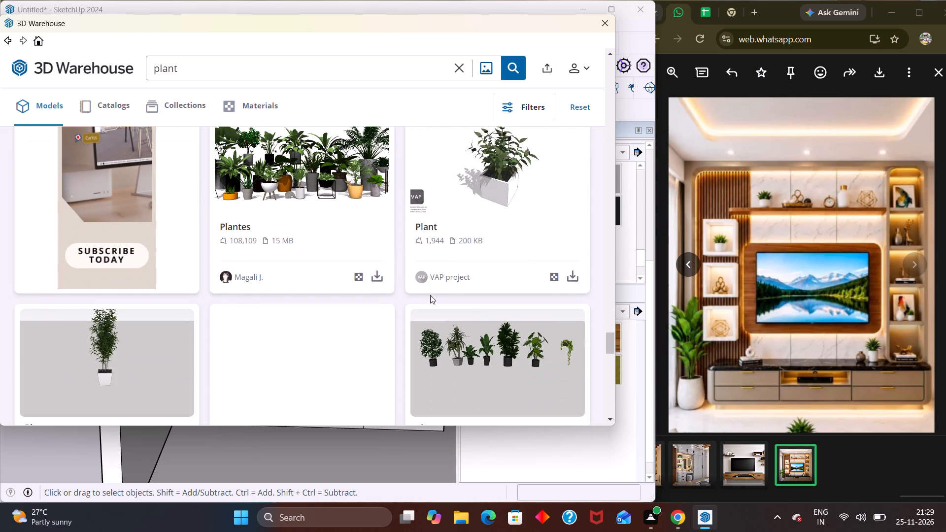
pyautogui.scroll(-8, 430, 295)
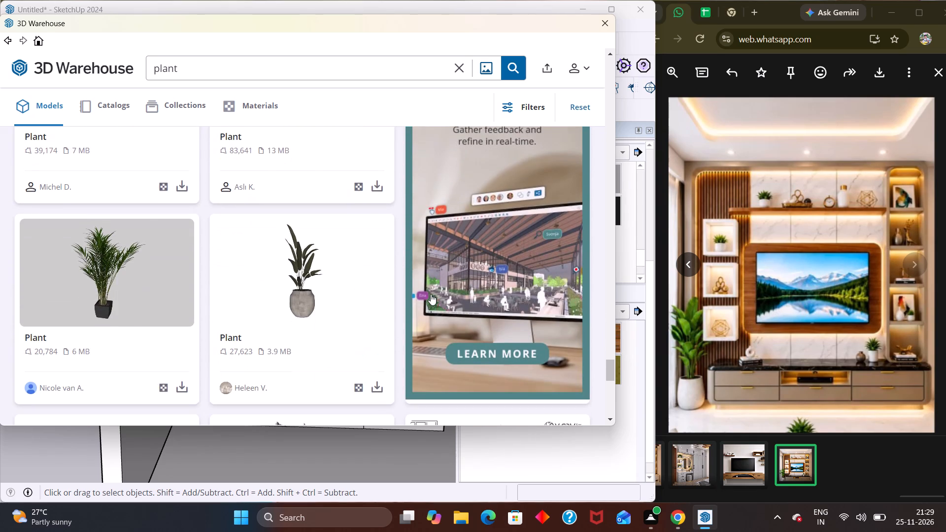
pyautogui.scroll(-6, 431, 294)
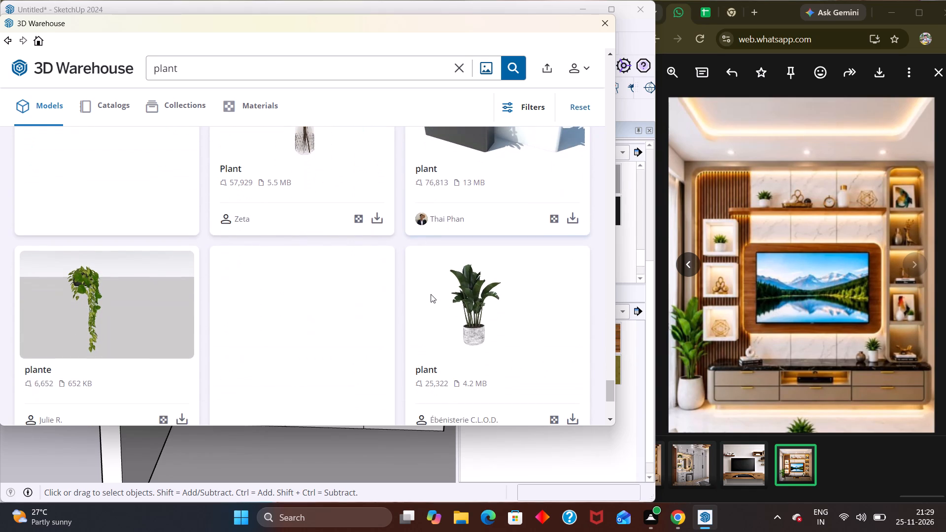
pyautogui.scroll(-2, 513, 329)
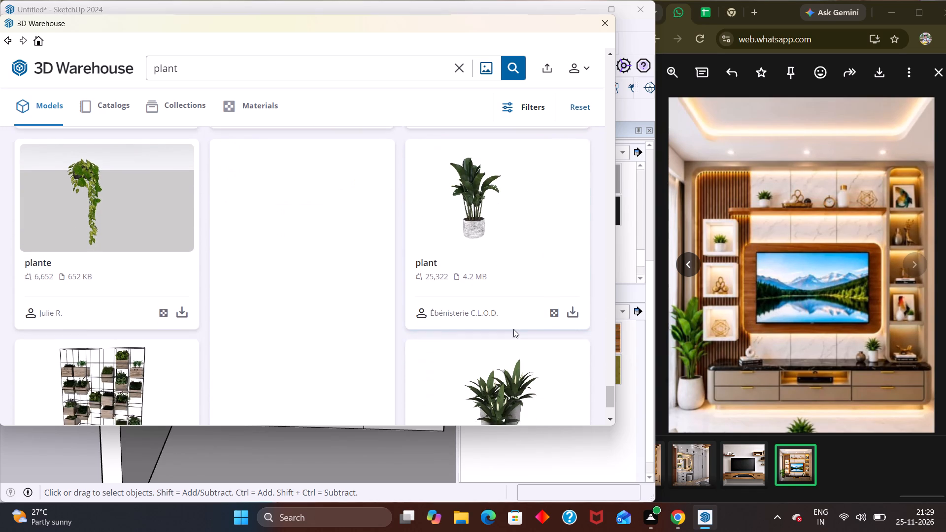
pyautogui.scroll(-8, 505, 331)
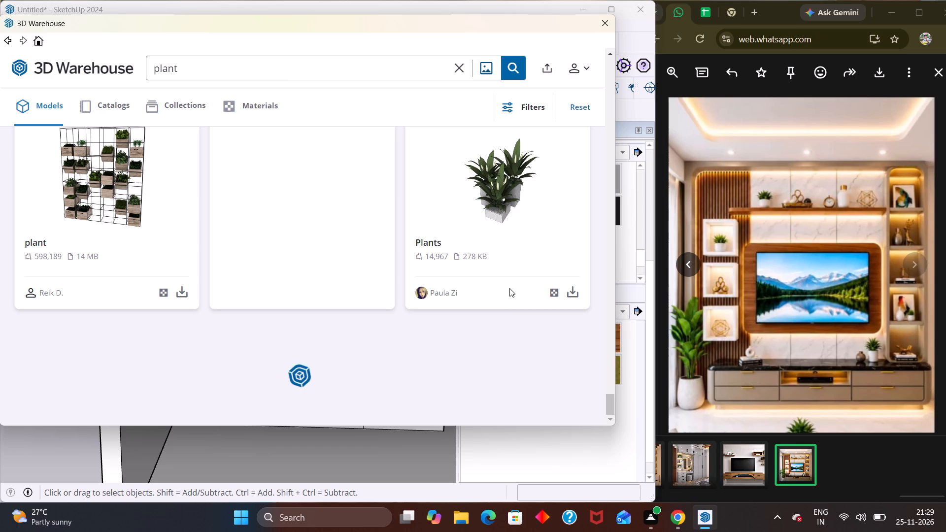
pyautogui.scroll(4, 503, 253)
pyautogui.scroll(-7, 518, 239)
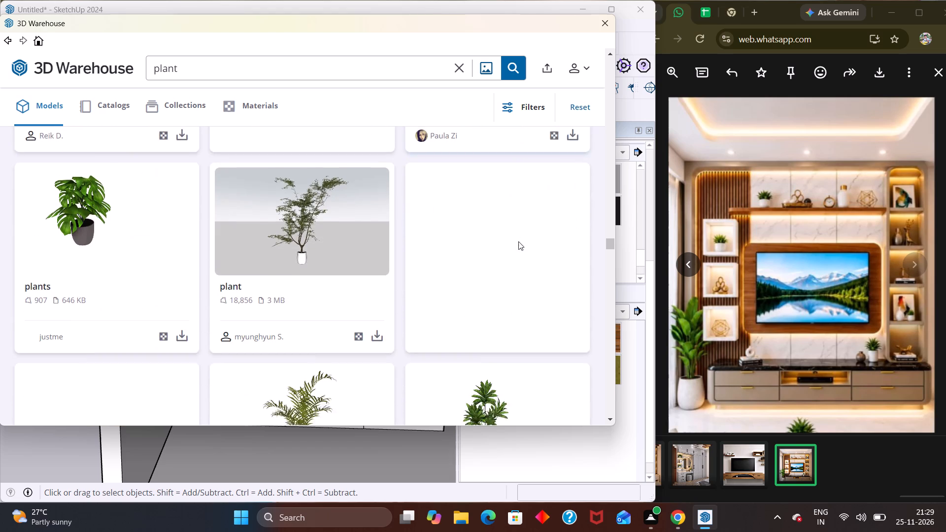
pyautogui.scroll(-1, 518, 241)
pyautogui.scroll(2, 518, 241)
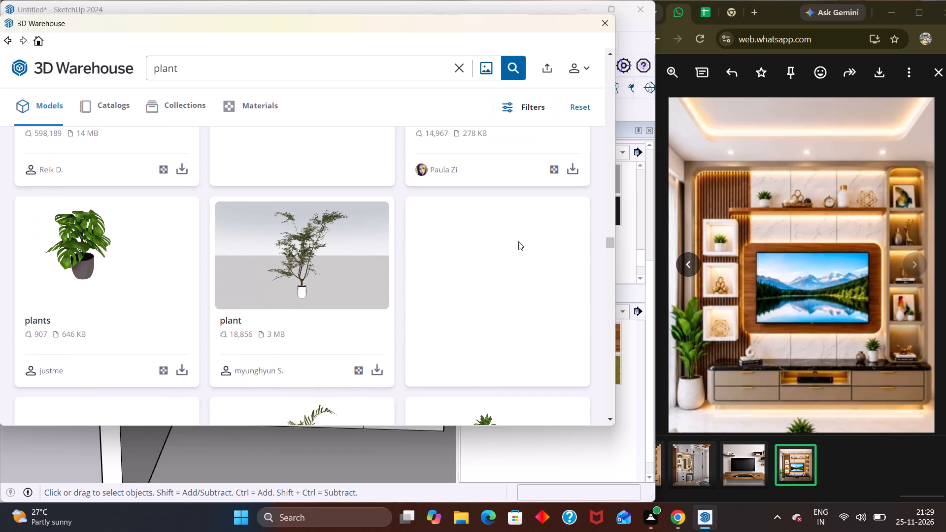
pyautogui.scroll(-5, 518, 241)
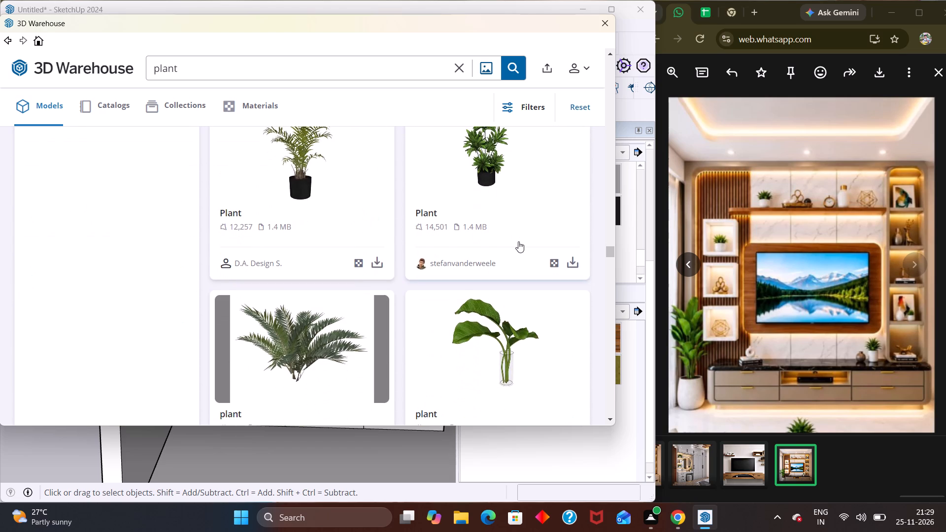
pyautogui.scroll(-6, 518, 241)
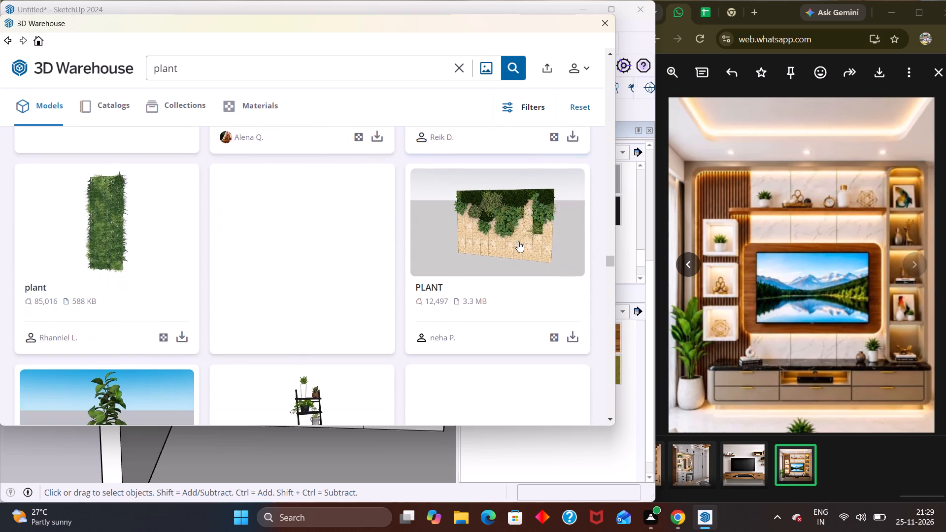
pyautogui.scroll(-2, 518, 241)
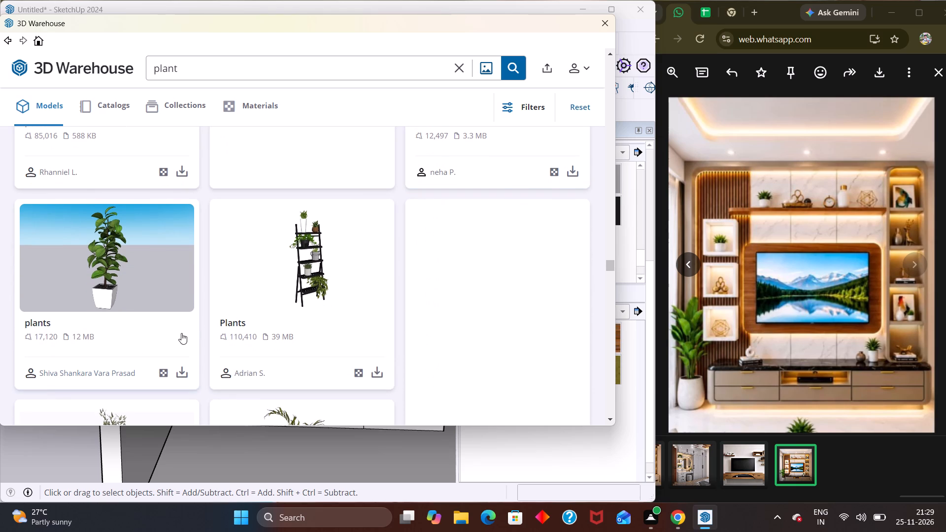
pyautogui.scroll(-9, 209, 316)
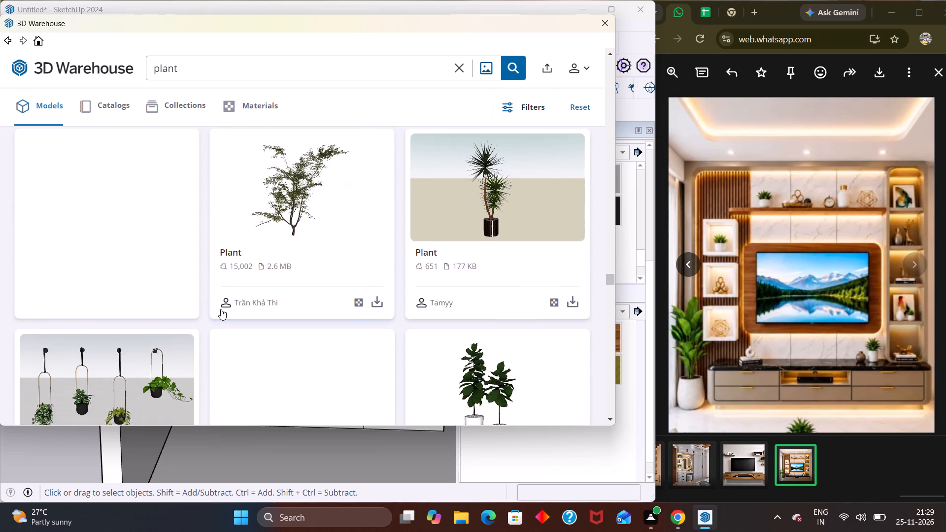
pyautogui.scroll(-8, 222, 308)
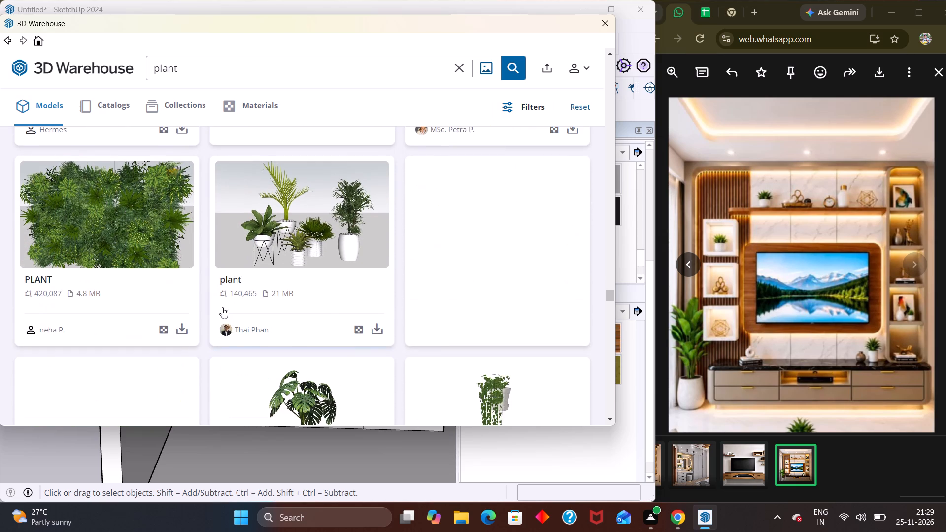
pyautogui.scroll(-2, 222, 307)
pyautogui.scroll(2, 223, 306)
pyautogui.scroll(-1, 223, 306)
# Download the 12 MB "plants" model, a tall leafy plant in a white tapered pot, directly into the SketchUp model.
pyautogui.scroll(7, 223, 306)
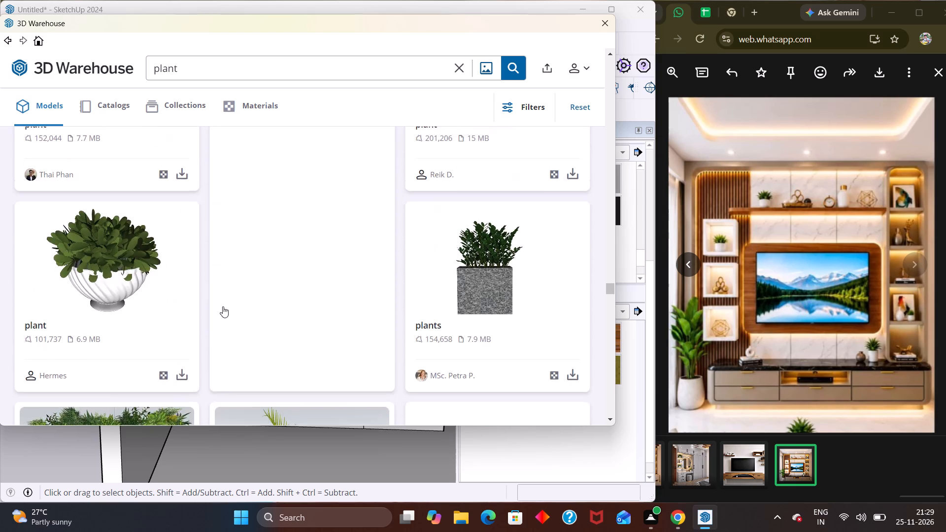
pyautogui.scroll(11, 223, 306)
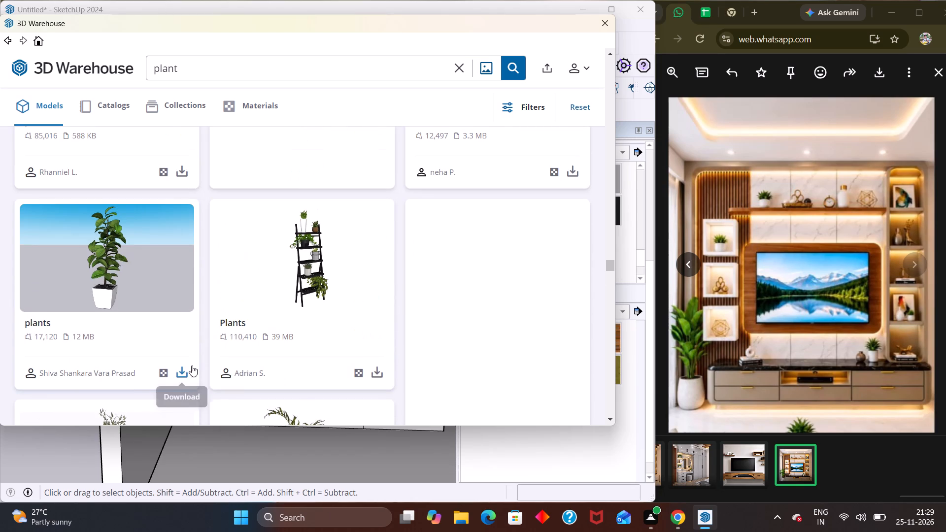
pyautogui.click(187, 369)
pyautogui.click(276, 238)
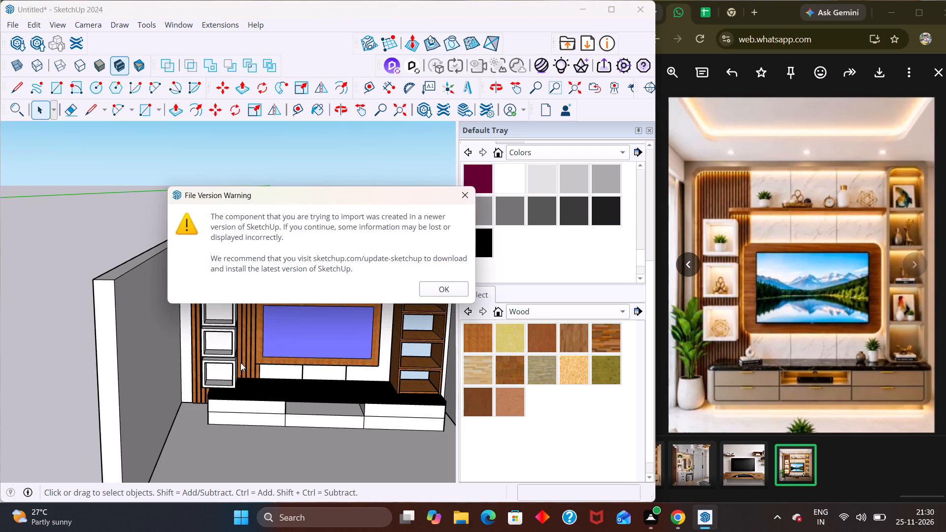
pyautogui.click(439, 284)
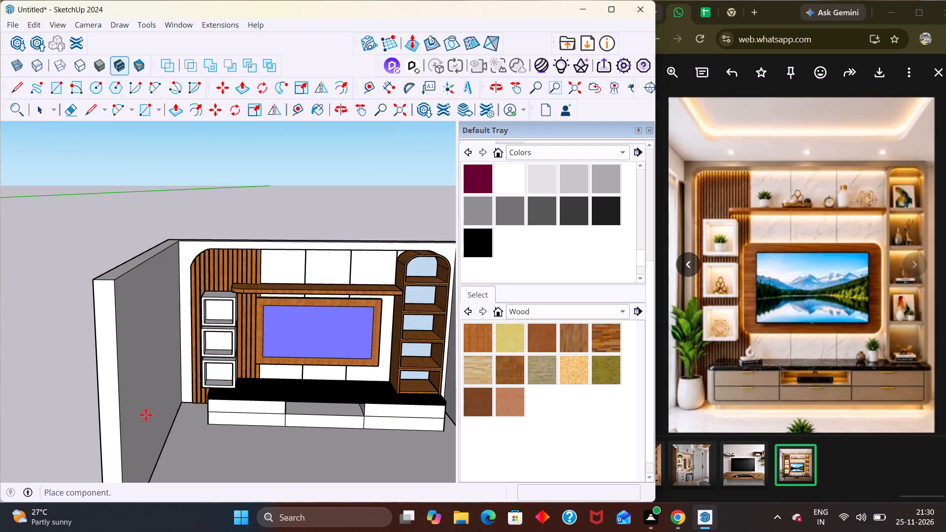
# Place the potted plant on the floor in the corner between the side wall and the TV cabinet, then deselect it.
pyautogui.scroll(1, 194, 426)
pyautogui.moveTo(194, 426); pyautogui.dragTo(199, 380, button='middle')
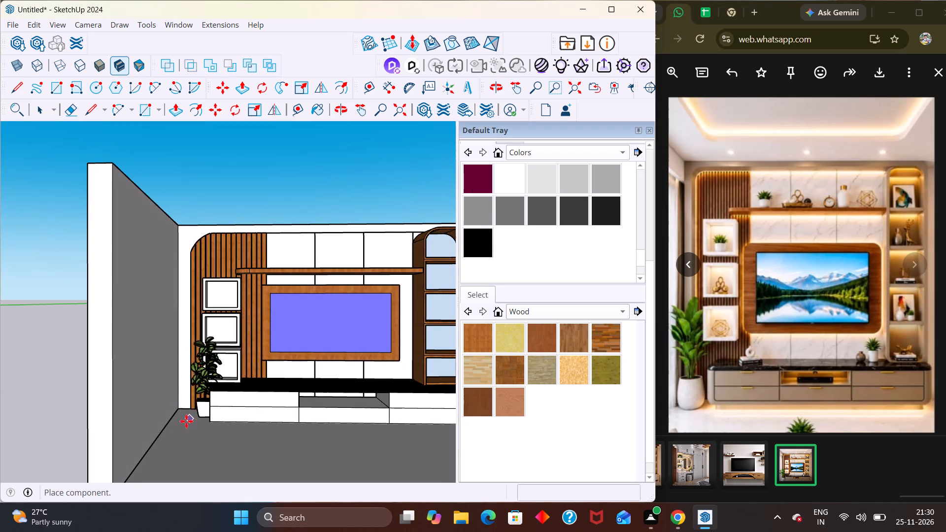
pyautogui.moveTo(173, 426); pyautogui.dragTo(135, 525, button='middle')
pyautogui.scroll(1, 173, 431)
pyautogui.moveTo(173, 431); pyautogui.dragTo(119, 521, button='middle')
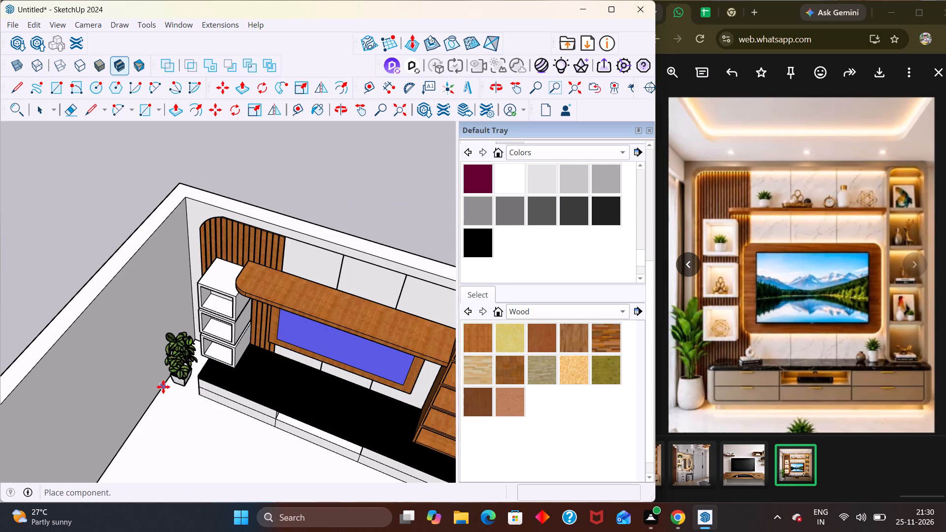
pyautogui.moveTo(180, 393); pyautogui.dragTo(218, 369, button='middle')
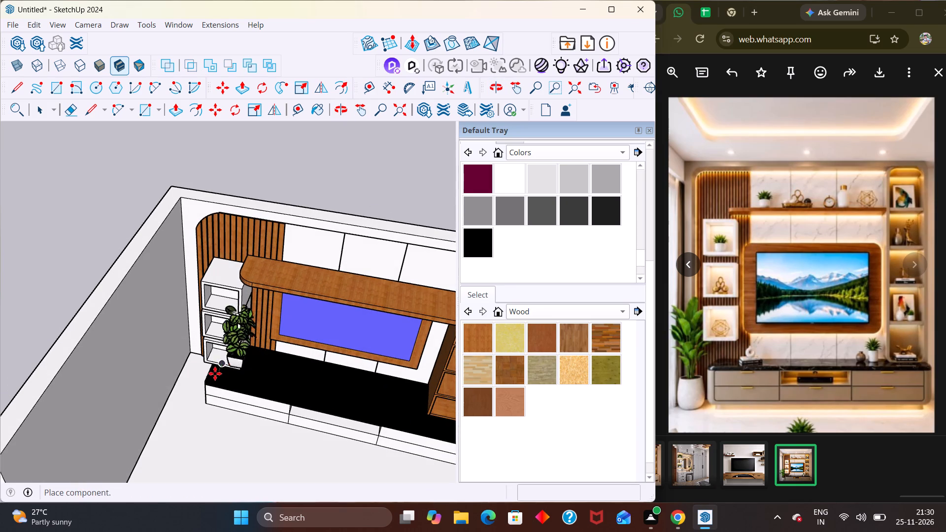
pyautogui.scroll(2, 214, 374)
pyautogui.moveTo(161, 396); pyautogui.dragTo(202, 440, button='middle')
pyautogui.scroll(4, 195, 404)
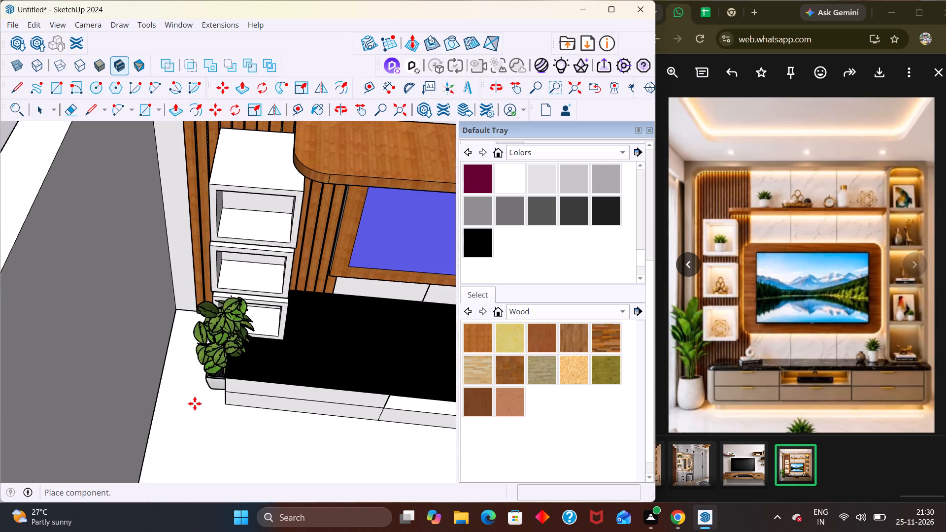
pyautogui.scroll(2, 165, 402)
pyautogui.scroll(-1, 165, 402)
pyautogui.scroll(2, 165, 402)
pyautogui.moveTo(188, 394); pyautogui.dragTo(167, 458, button='middle')
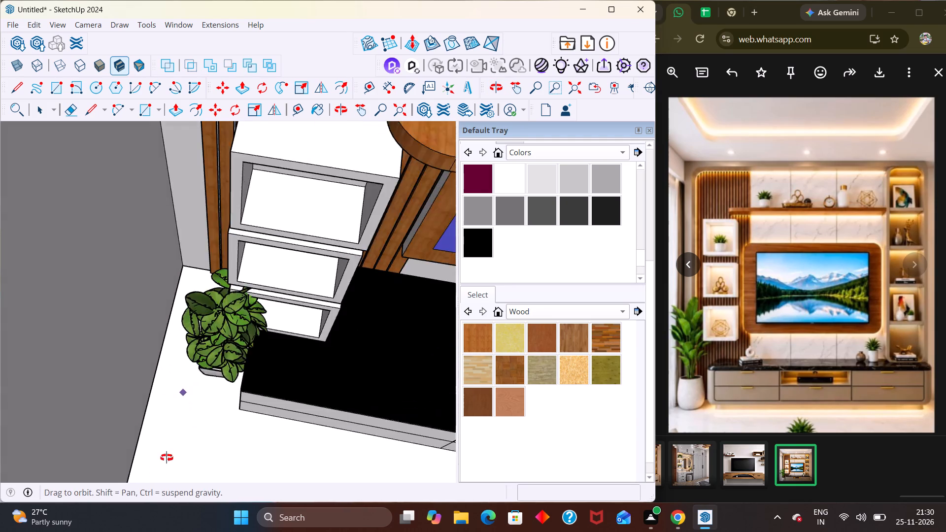
pyautogui.moveTo(167, 458); pyautogui.dragTo(156, 474, button='middle')
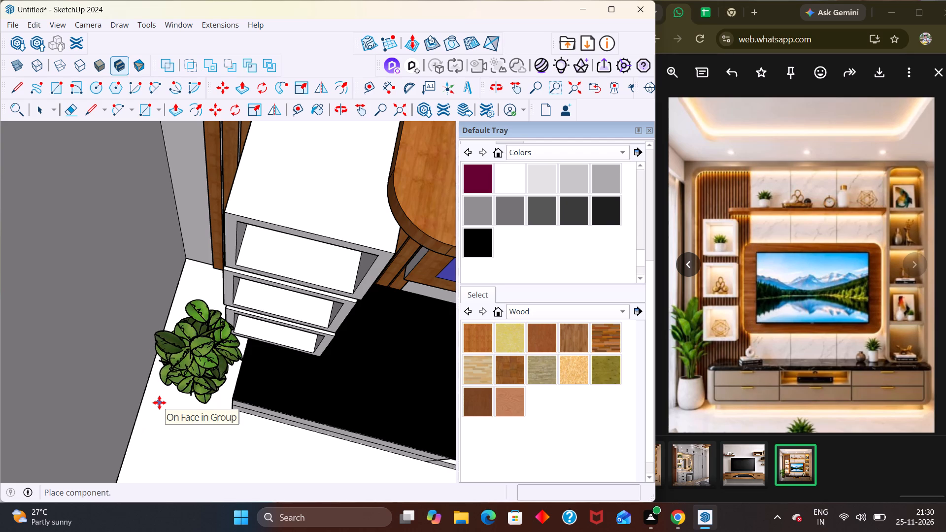
pyautogui.click(159, 402)
pyautogui.scroll(-3, 187, 389)
pyautogui.scroll(1, 192, 386)
pyautogui.scroll(-3, 193, 385)
pyautogui.moveTo(213, 371); pyautogui.dragTo(269, 297, button='middle')
pyautogui.scroll(-2, 270, 308)
pyautogui.scroll(2, 271, 315)
pyautogui.scroll(-8, 271, 317)
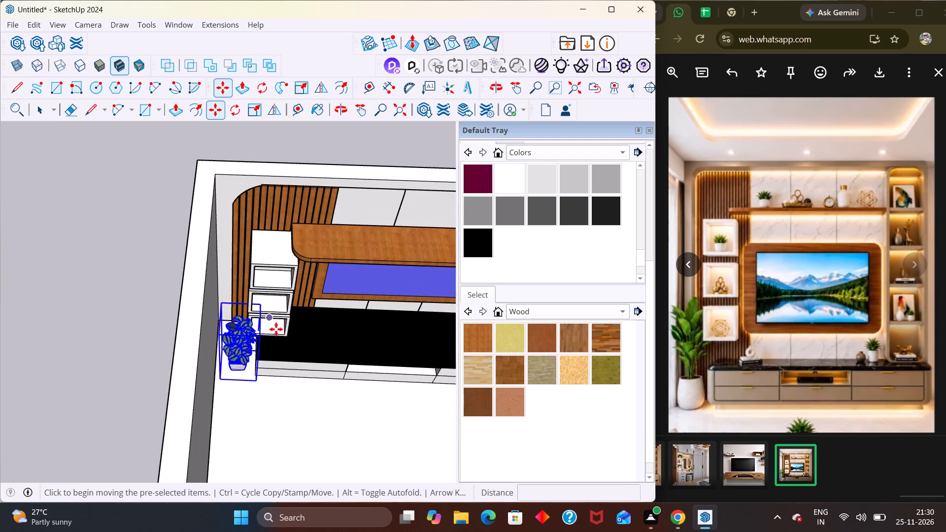
pyautogui.moveTo(276, 341); pyautogui.dragTo(263, 272, button='middle')
pyautogui.press('space')
pyautogui.scroll(-3, 254, 273)
pyautogui.scroll(1, 254, 273)
pyautogui.scroll(-3, 254, 273)
pyautogui.press('Escape')
pyautogui.click(169, 271)
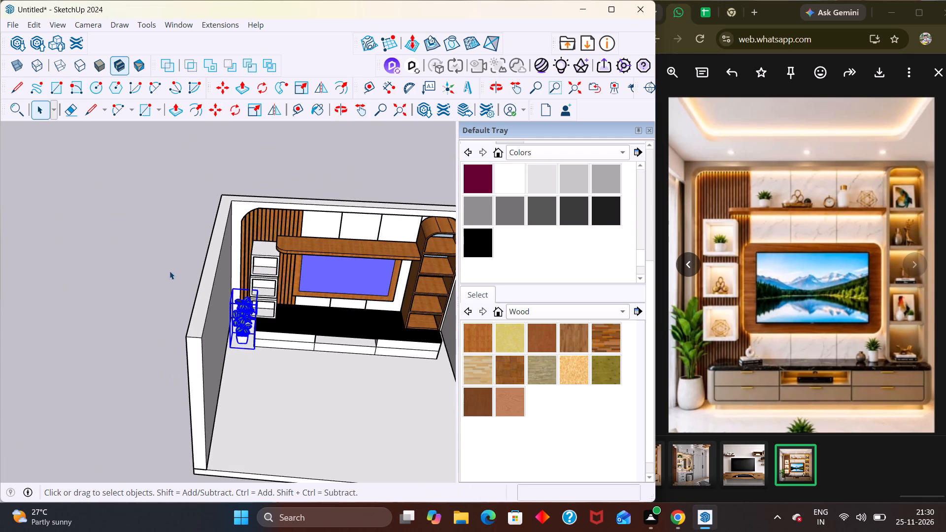
# Examine the placed floor plant and the whole TV wall from the front of the room.
pyautogui.moveTo(224, 323); pyautogui.dragTo(177, 289, button='middle')
pyautogui.scroll(3, 213, 317)
pyautogui.scroll(-9, 195, 306)
pyautogui.moveTo(282, 338); pyautogui.dragTo(367, 248, button='middle')
pyautogui.scroll(4, 373, 258)
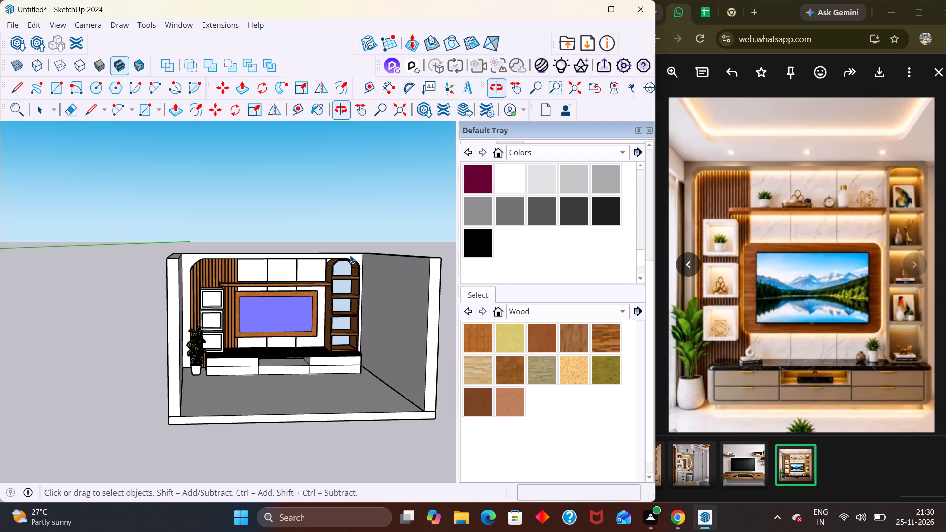
pyautogui.moveTo(278, 333); pyautogui.dragTo(268, 321, button='middle')
pyautogui.scroll(1, 276, 336)
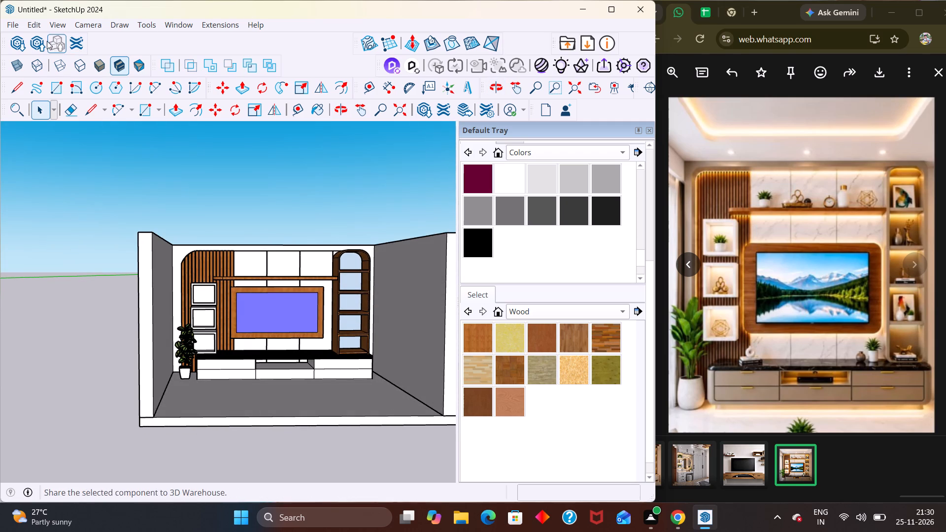
# Reopen 3D Warehouse on the "plant" models and dismiss the promotional pop-up.
pyautogui.click(22, 44)
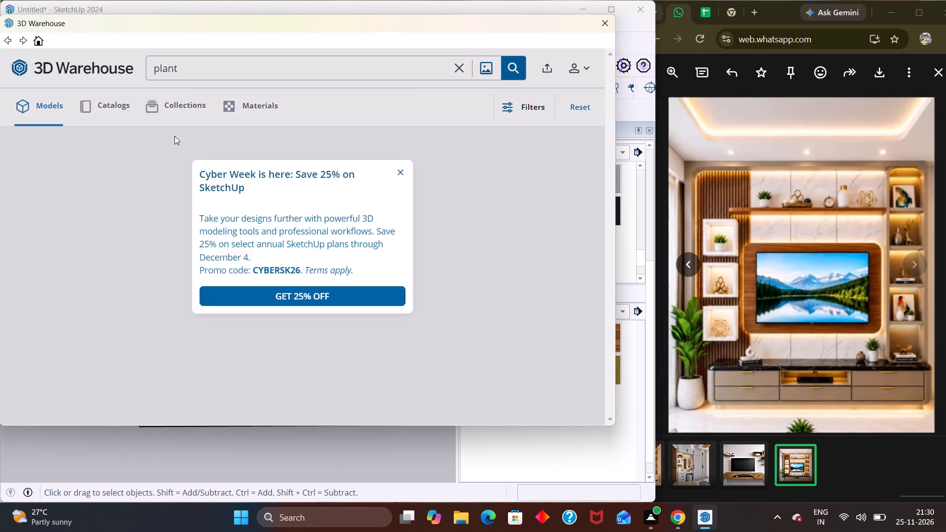
pyautogui.click(404, 93)
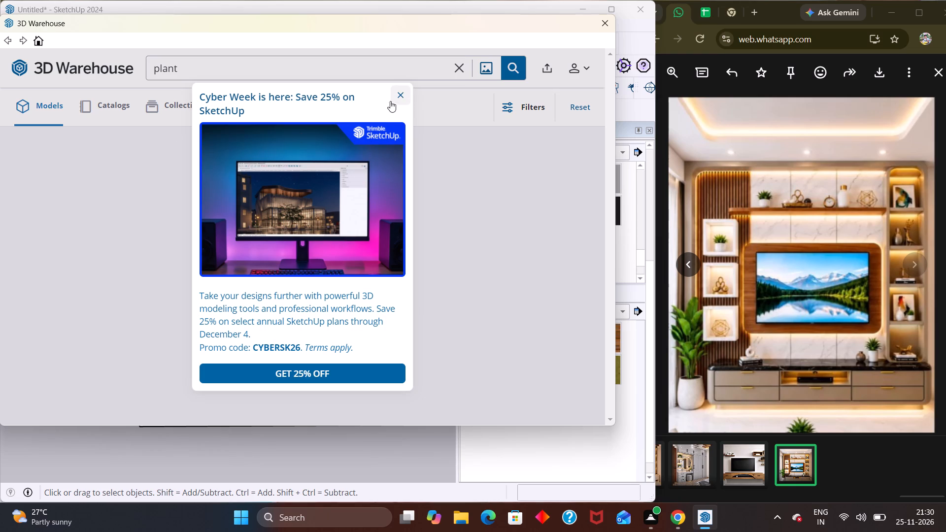
pyautogui.click(399, 100)
# Browse the "plant" models for small potted plants like those on the shelves and cabinet in the reference photo.
pyautogui.scroll(-2, 475, 224)
pyautogui.scroll(-5, 367, 237)
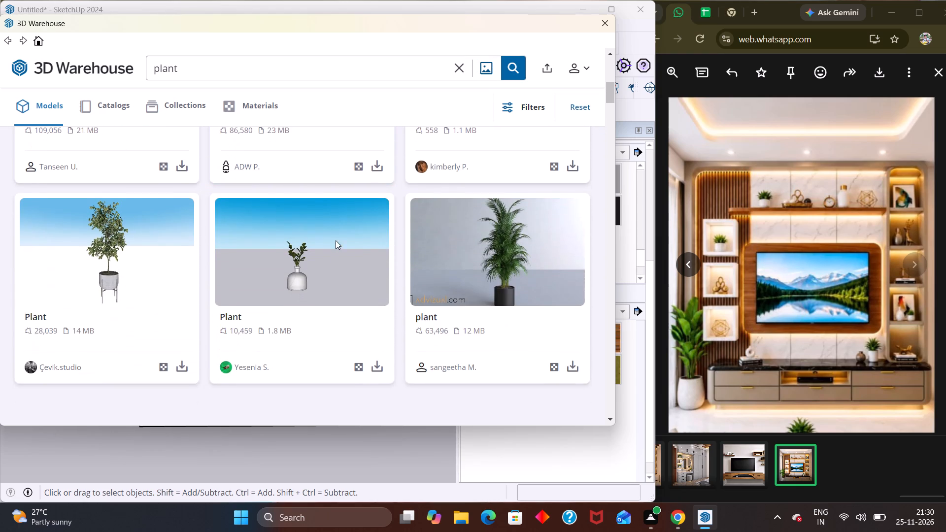
pyautogui.scroll(-10, 336, 240)
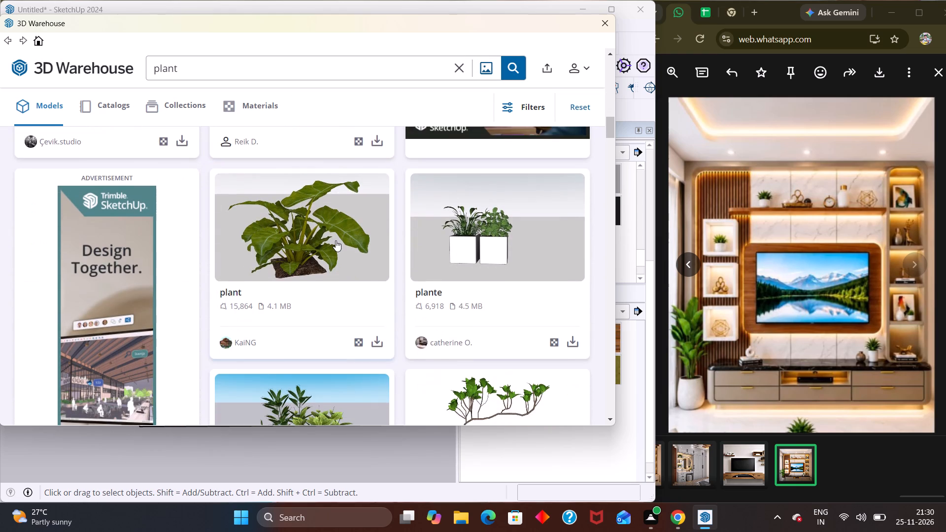
pyautogui.scroll(-6, 336, 240)
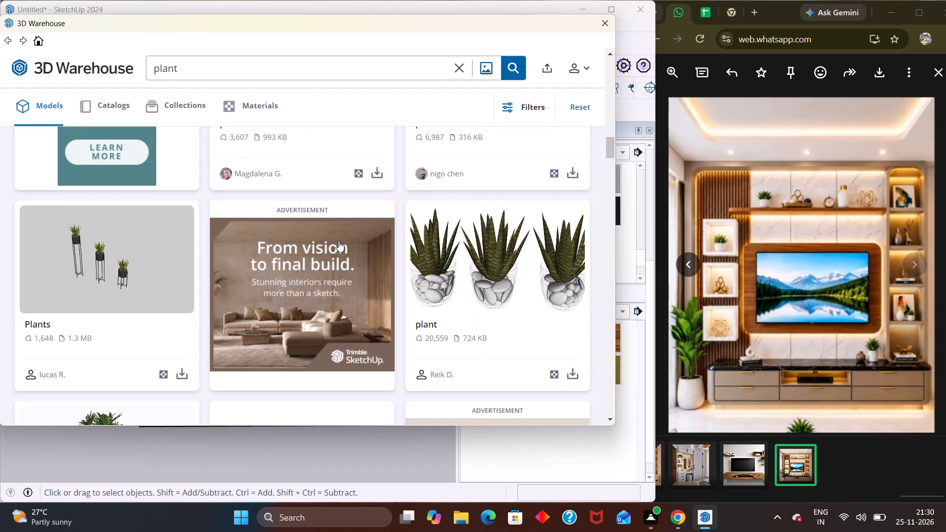
pyautogui.scroll(-10, 338, 241)
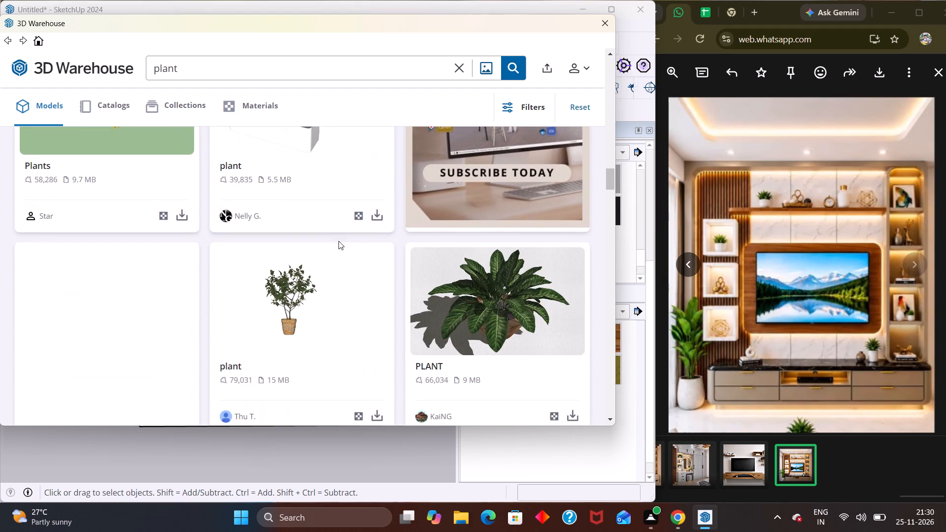
pyautogui.scroll(-7, 338, 241)
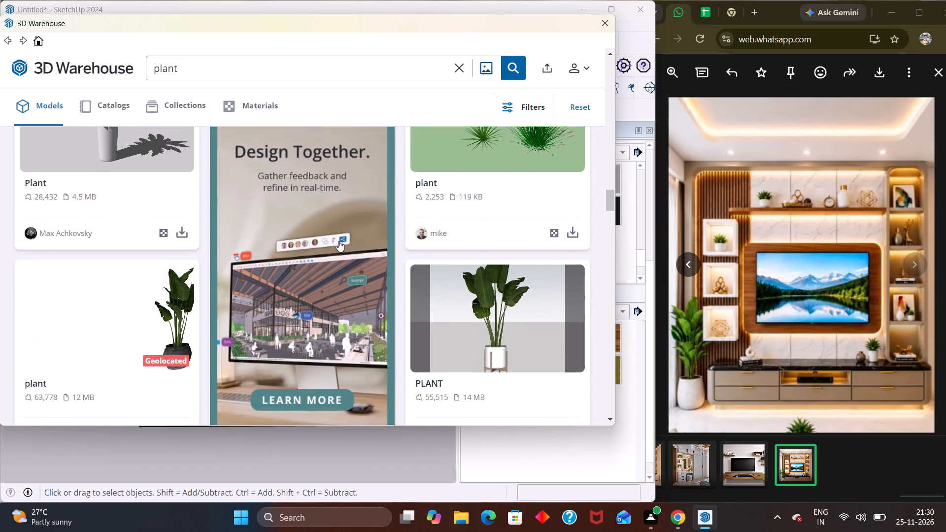
pyautogui.scroll(-8, 338, 241)
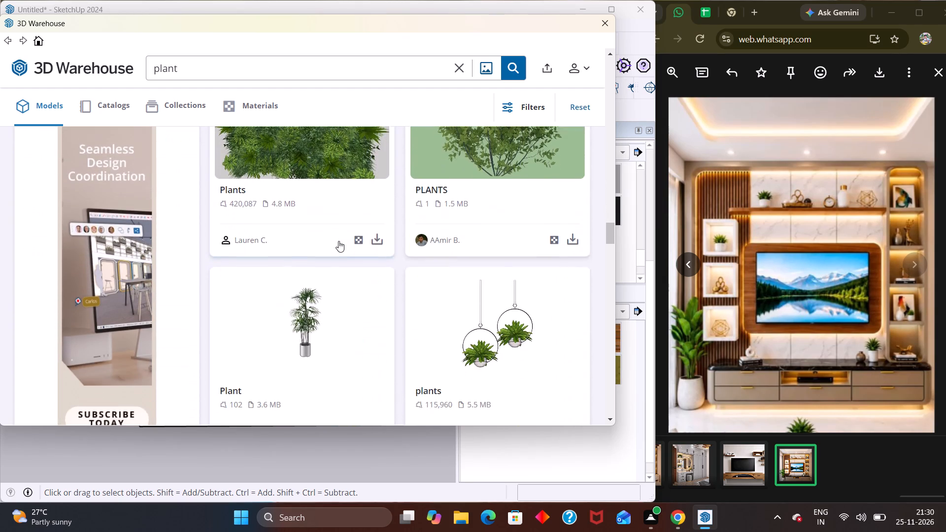
pyautogui.scroll(-4, 338, 241)
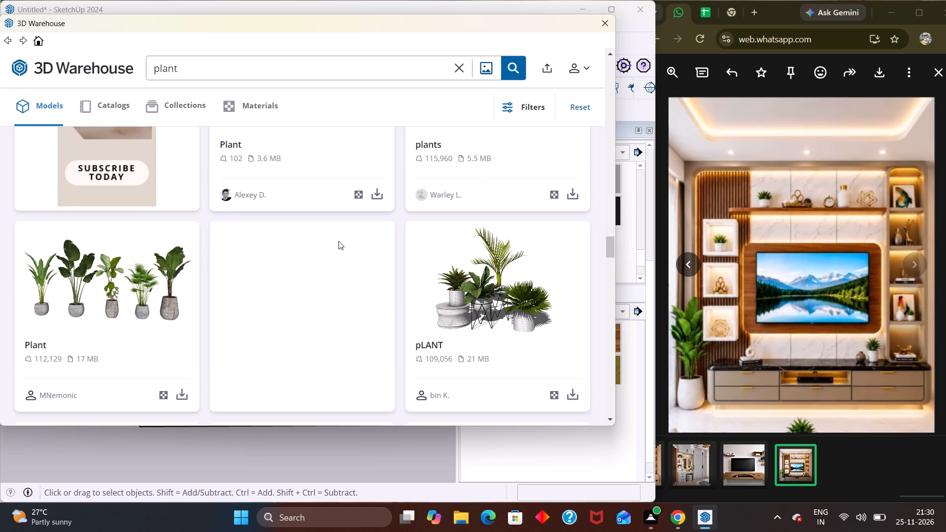
pyautogui.scroll(-8, 338, 241)
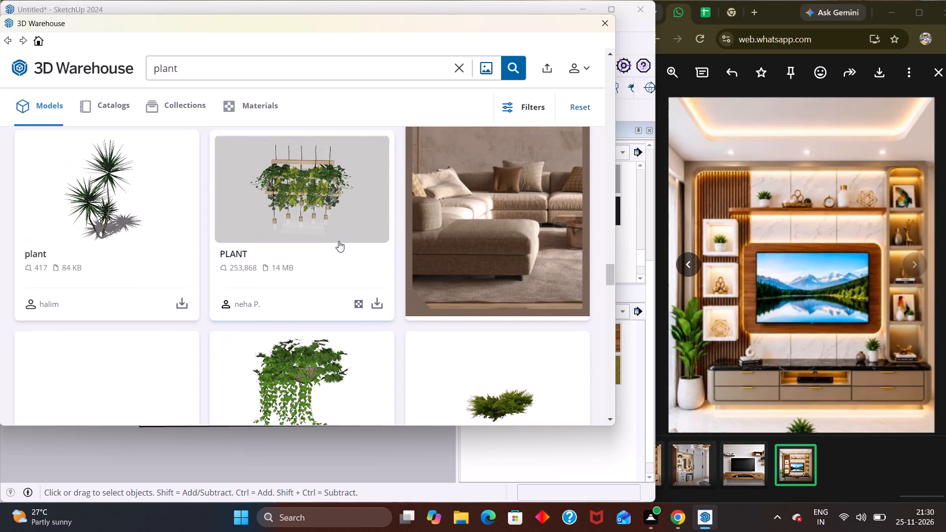
pyautogui.scroll(-7, 338, 241)
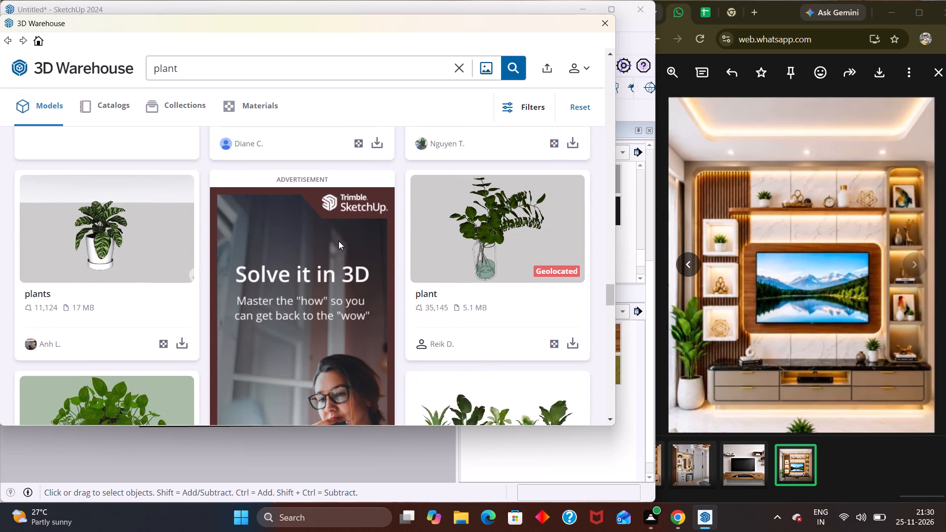
pyautogui.scroll(-8, 338, 241)
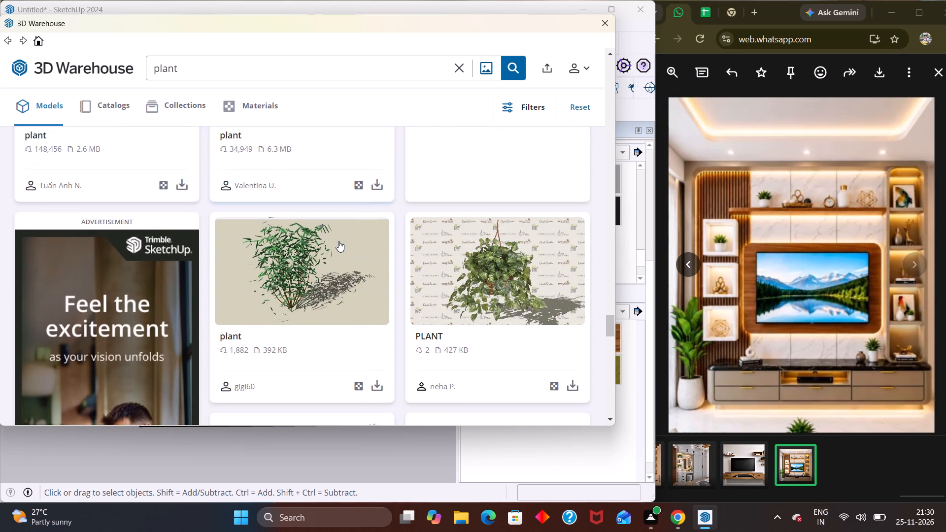
pyautogui.scroll(-8, 338, 241)
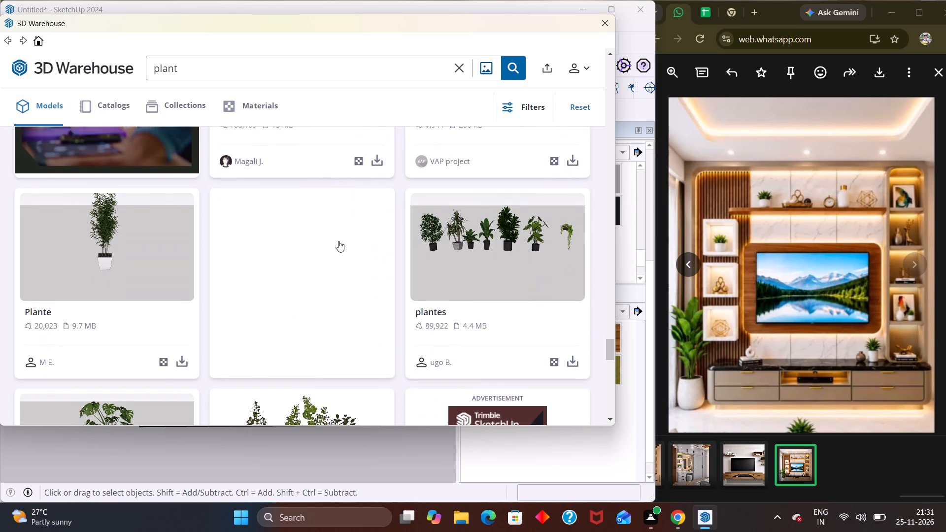
pyautogui.scroll(-8, 338, 241)
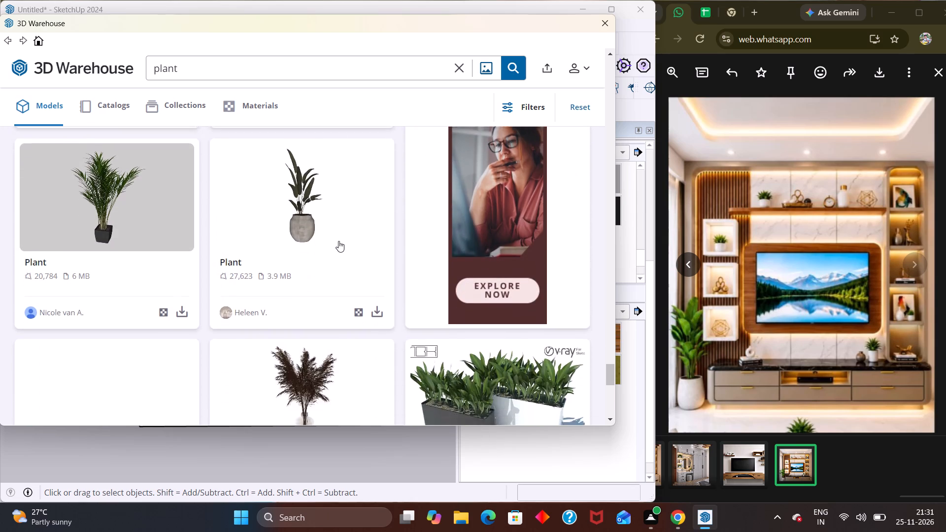
pyautogui.scroll(-13, 338, 241)
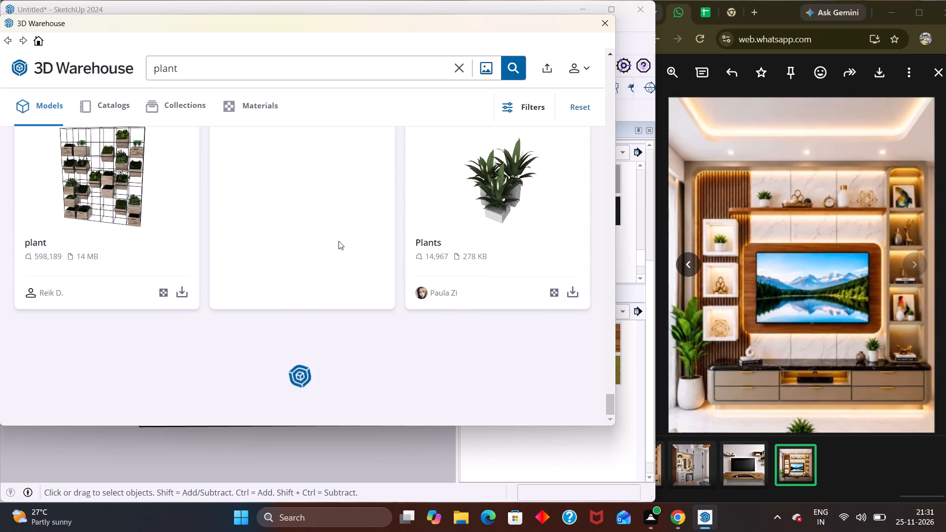
pyautogui.scroll(3, 338, 241)
# Extend the 3D Warehouse search term to "plant small" and run the search.
pyautogui.click(215, 73)
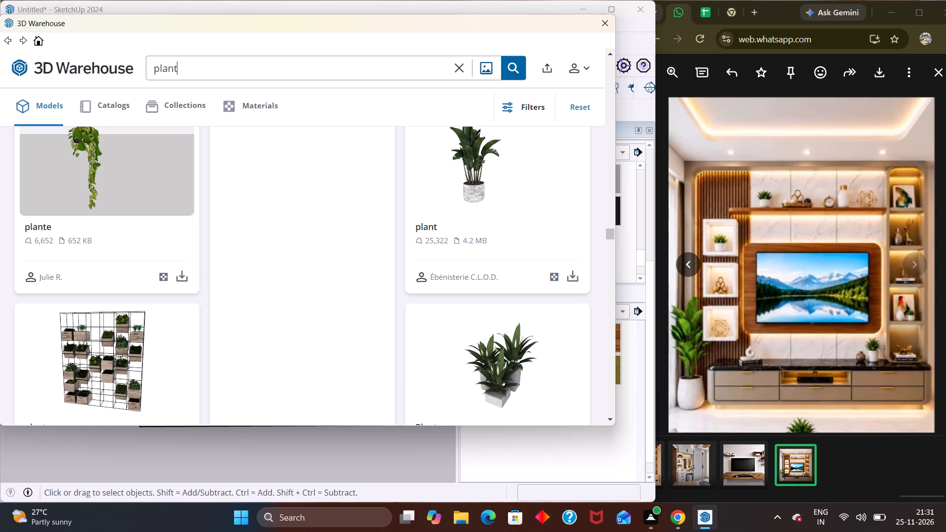
pyautogui.press('space')
pyautogui.press('m')
pyautogui.press('BackSpace')
pyautogui.write('sma')
pyautogui.write('ll')
pyautogui.click(507, 76)
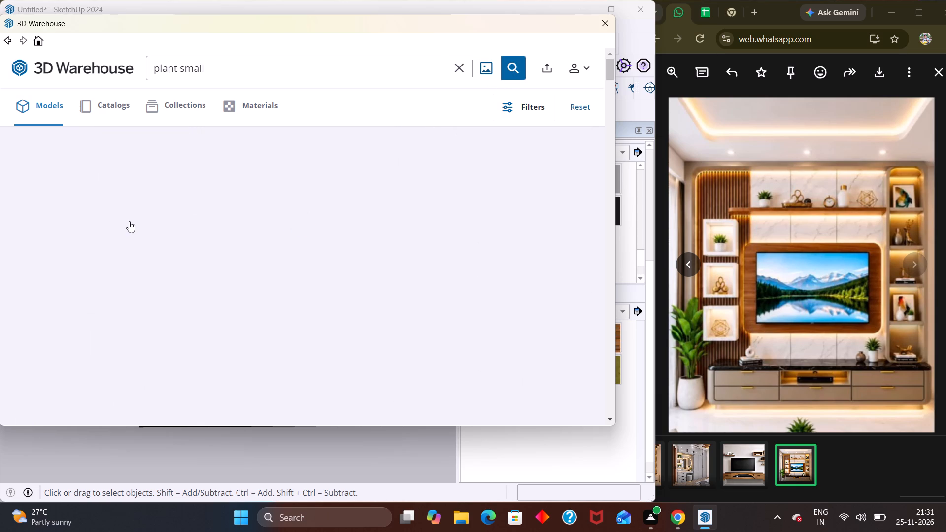
# Browse the "plant small" models for small potted plants like those on the reference photo's shelves, niches and cabinet.
pyautogui.scroll(-3, 121, 231)
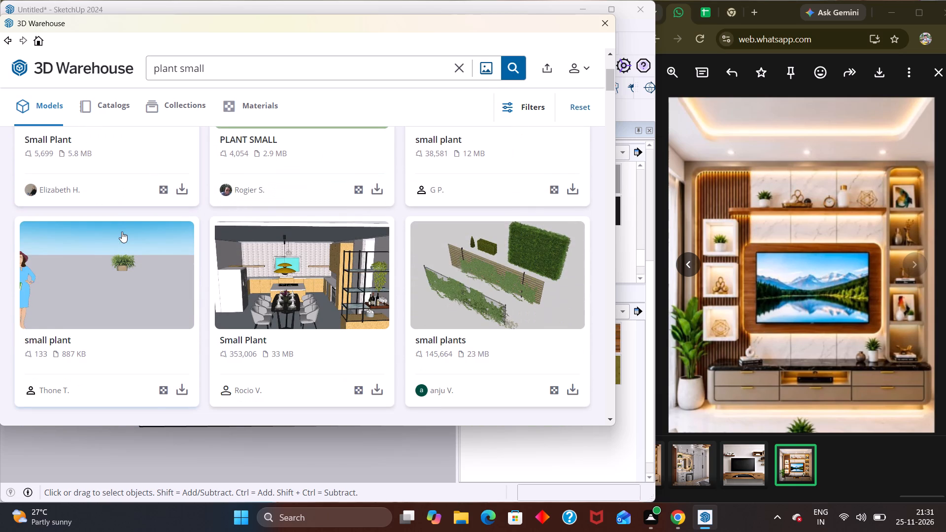
pyautogui.scroll(-1, 122, 232)
pyautogui.scroll(1, 122, 232)
pyautogui.scroll(-13, 122, 232)
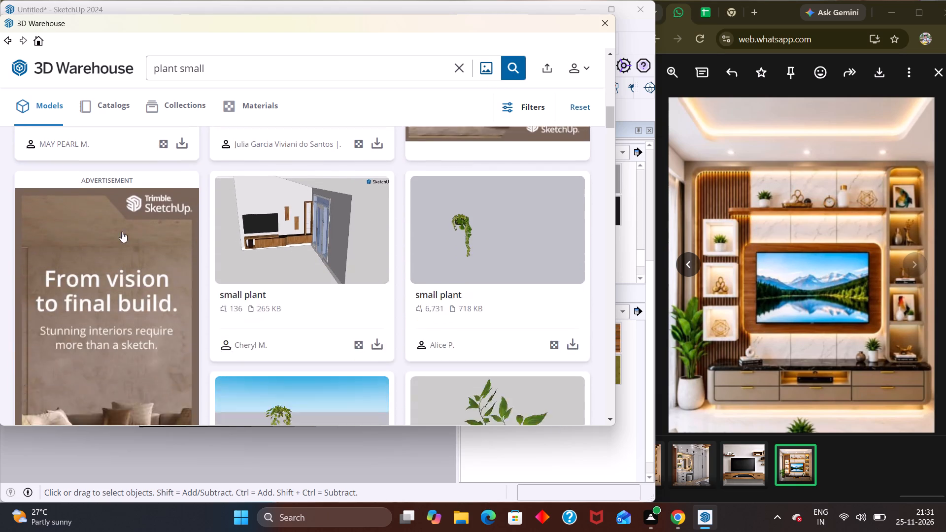
pyautogui.scroll(-2, 122, 232)
pyautogui.scroll(-1, 315, 221)
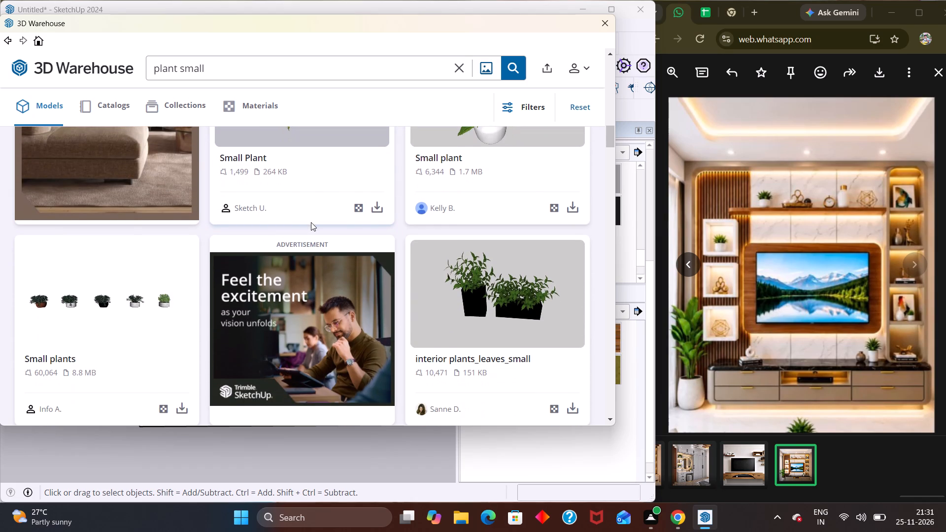
pyautogui.scroll(-6, 279, 233)
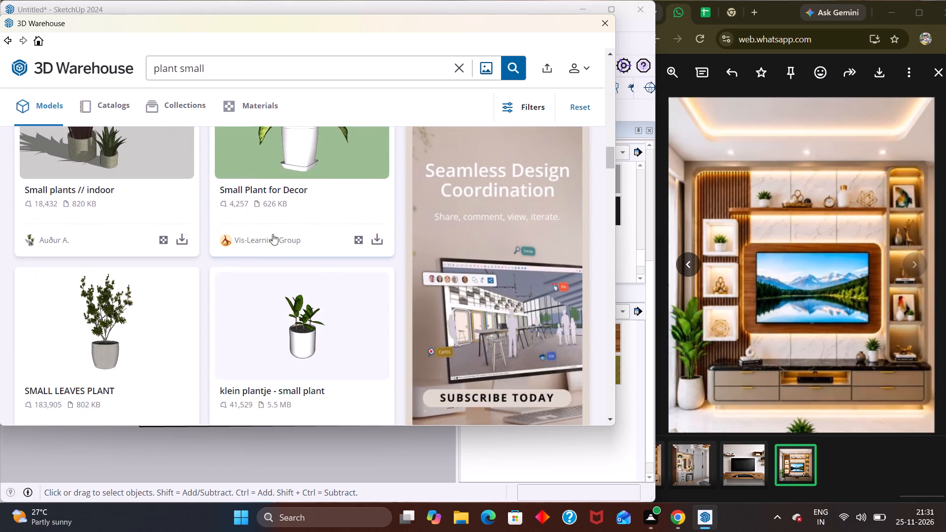
pyautogui.scroll(-3, 272, 234)
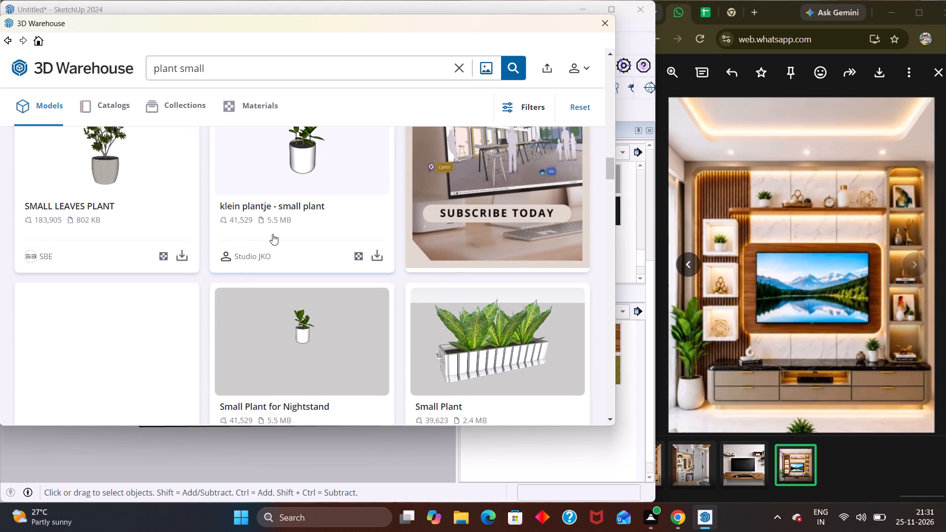
pyautogui.scroll(-7, 272, 234)
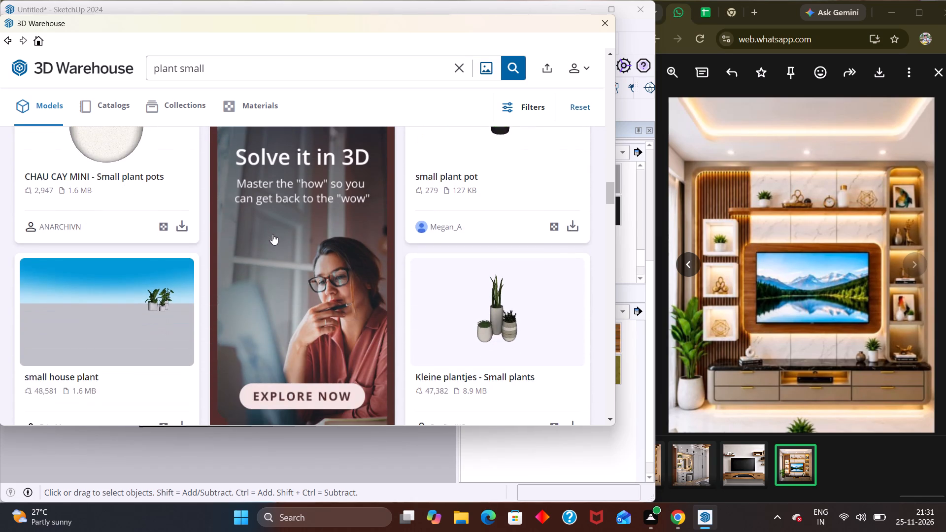
pyautogui.scroll(-9, 272, 234)
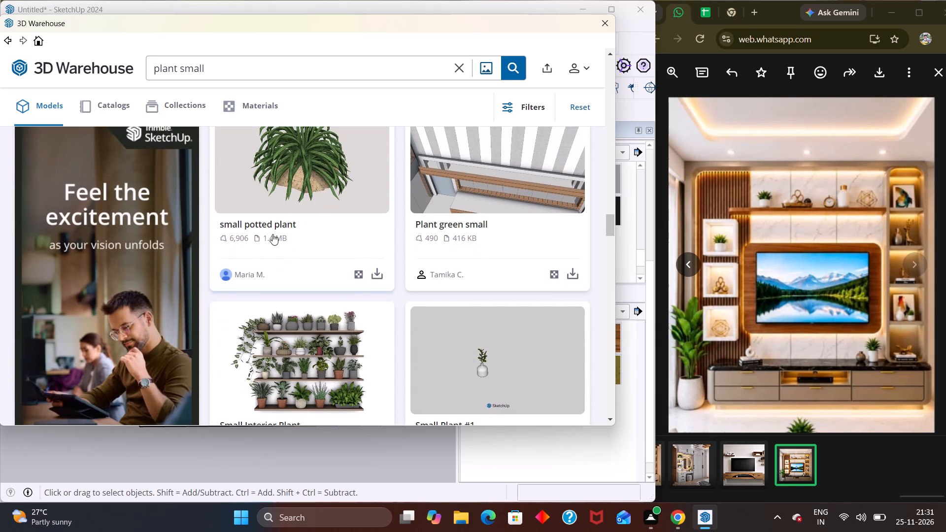
pyautogui.scroll(-3, 272, 234)
pyautogui.scroll(-4, 309, 278)
pyautogui.scroll(1, 299, 274)
pyautogui.scroll(-3, 299, 274)
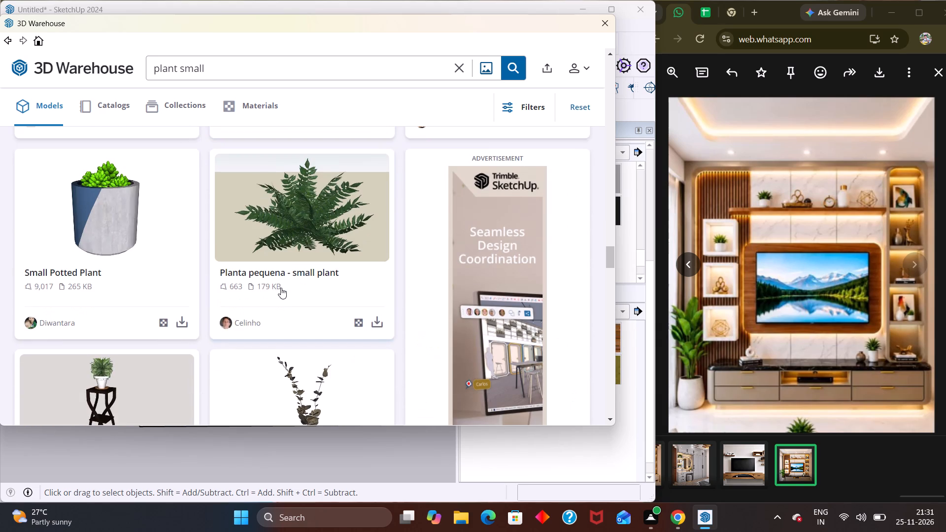
pyautogui.scroll(-2, 281, 288)
pyautogui.scroll(1, 281, 288)
pyautogui.scroll(-12, 281, 288)
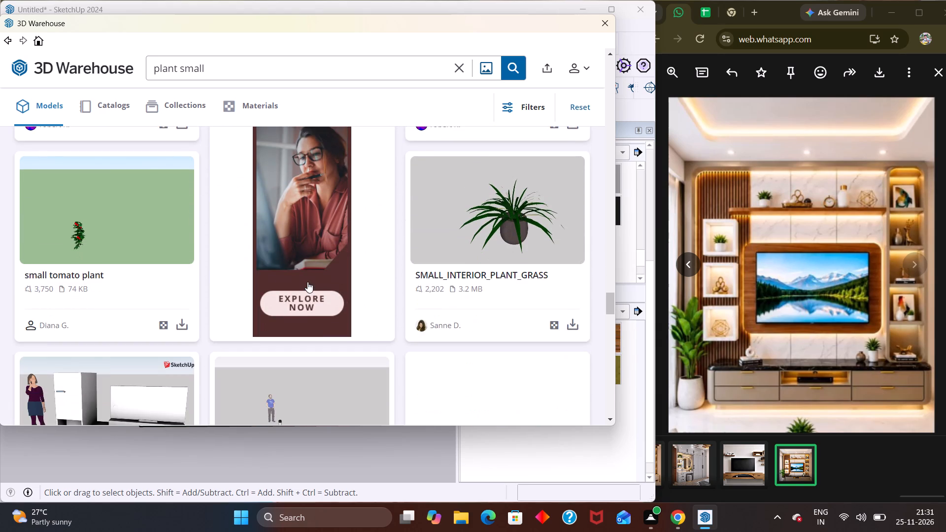
pyautogui.scroll(-5, 307, 282)
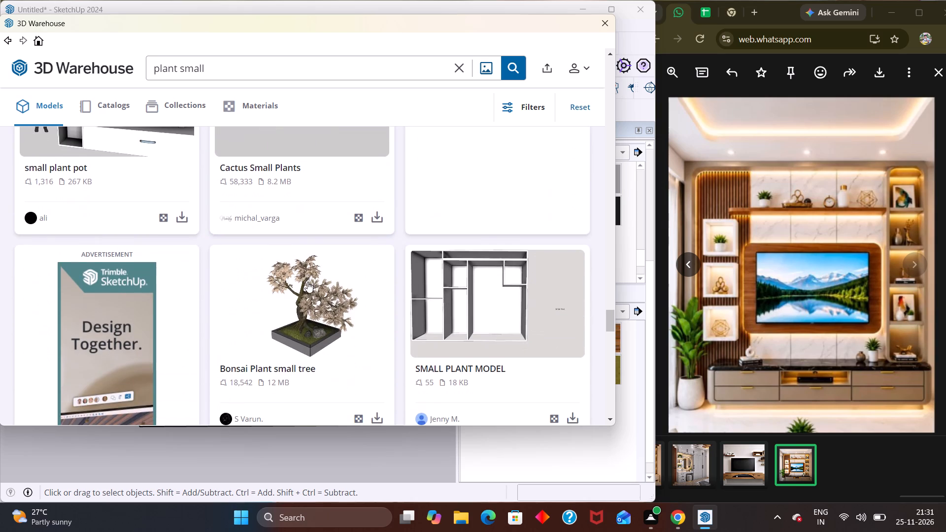
pyautogui.scroll(-10, 307, 282)
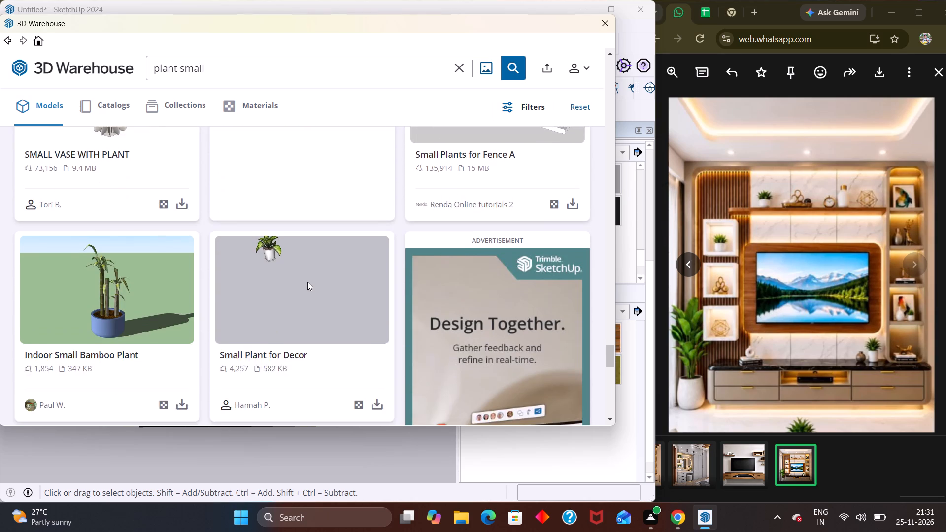
pyautogui.scroll(-7, 307, 282)
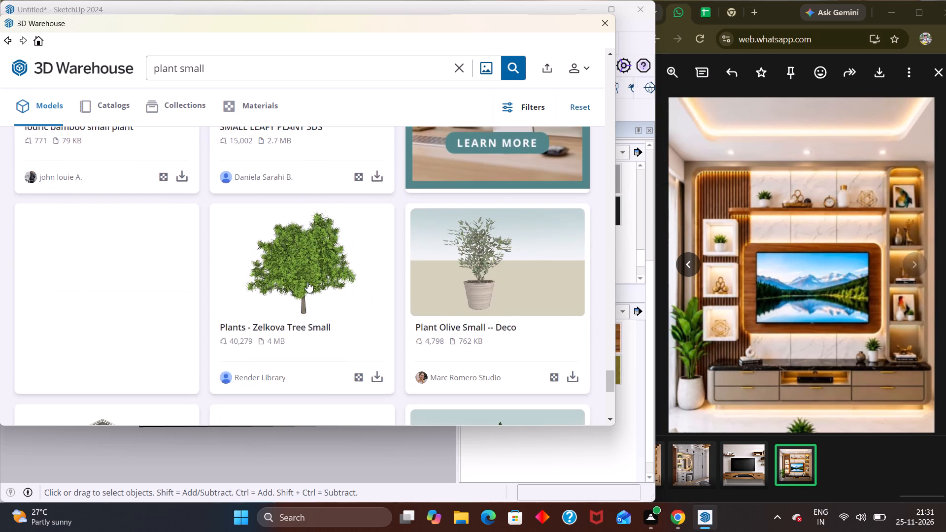
pyautogui.scroll(-6, 307, 282)
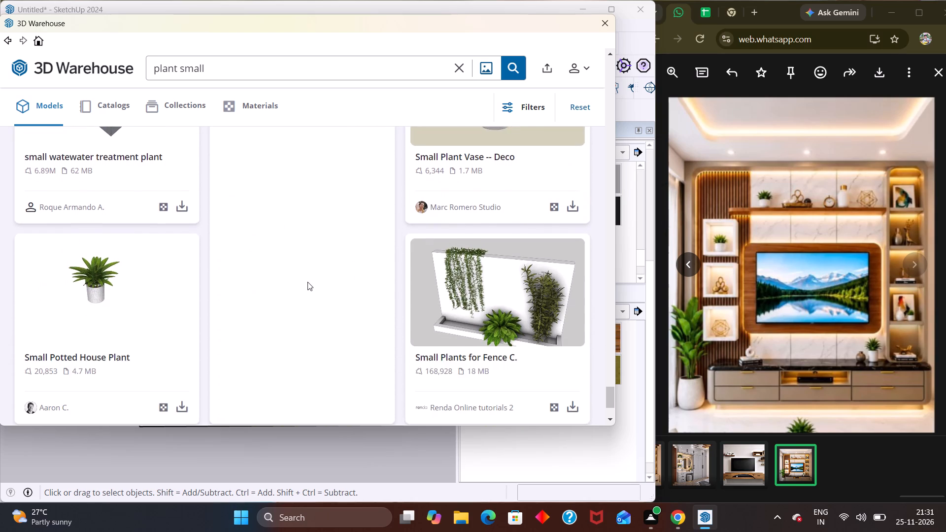
pyautogui.scroll(-3, 307, 282)
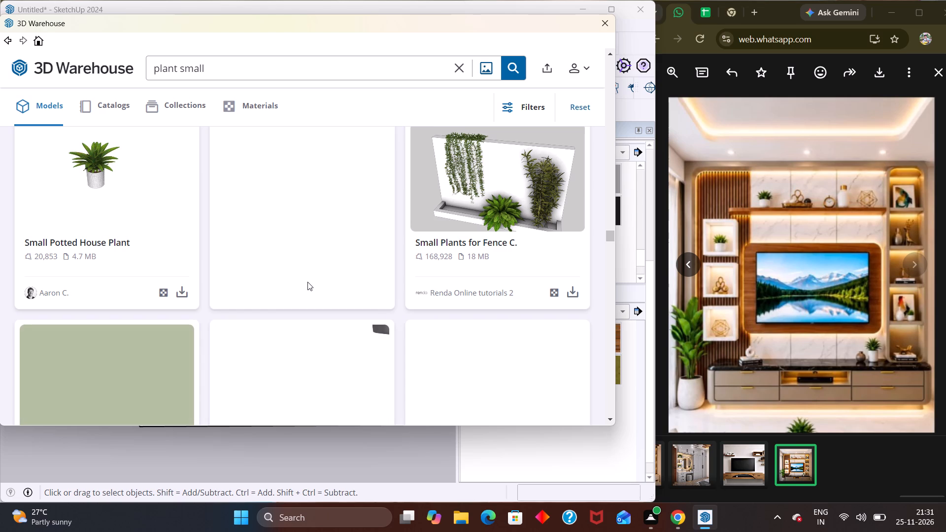
pyautogui.scroll(-6, 307, 282)
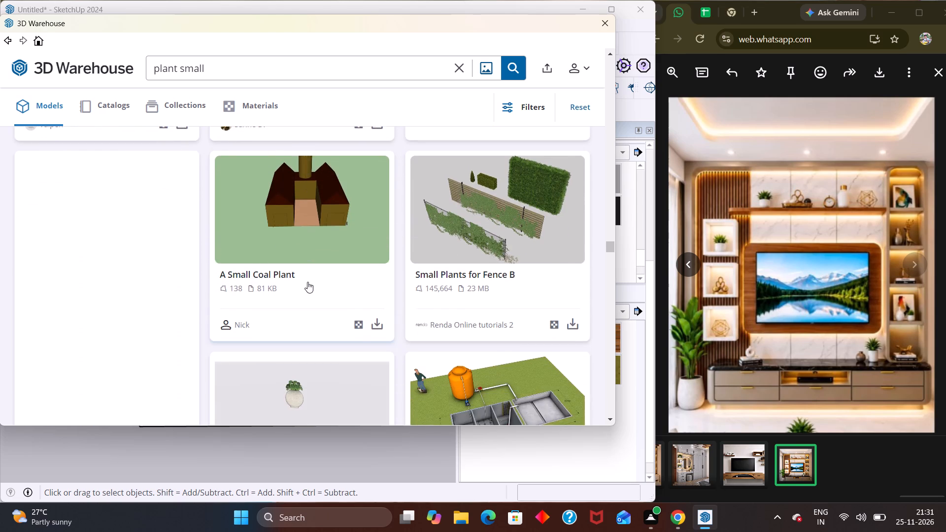
pyautogui.scroll(-8, 307, 282)
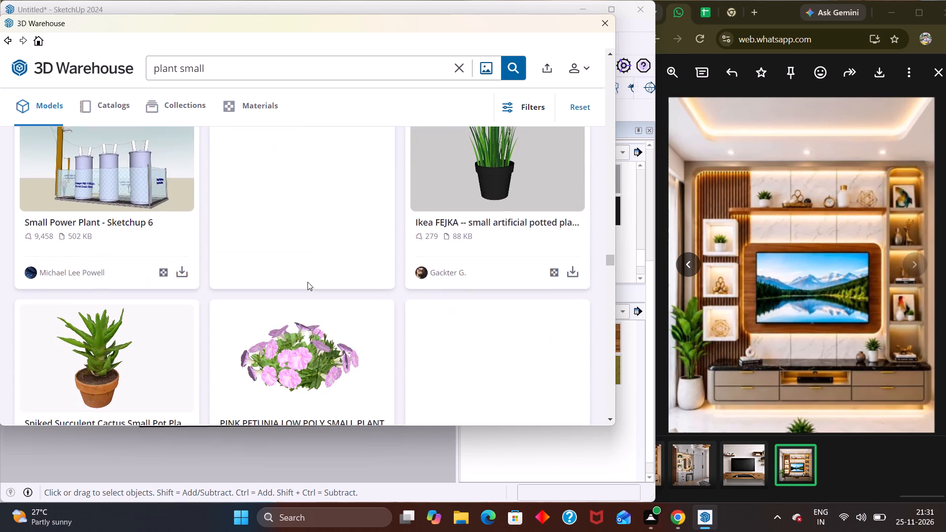
pyautogui.scroll(-4, 307, 282)
pyautogui.scroll(1, 307, 282)
pyautogui.scroll(-3, 307, 282)
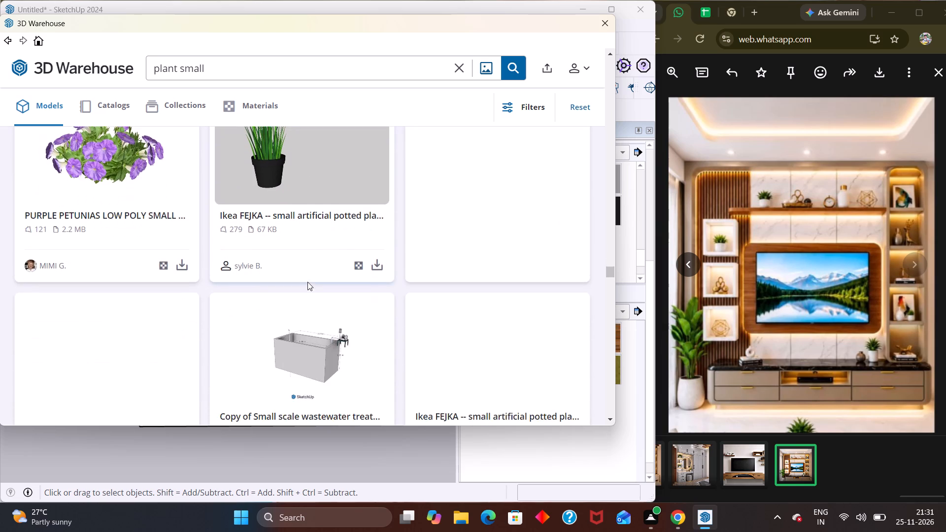
pyautogui.scroll(-8, 307, 282)
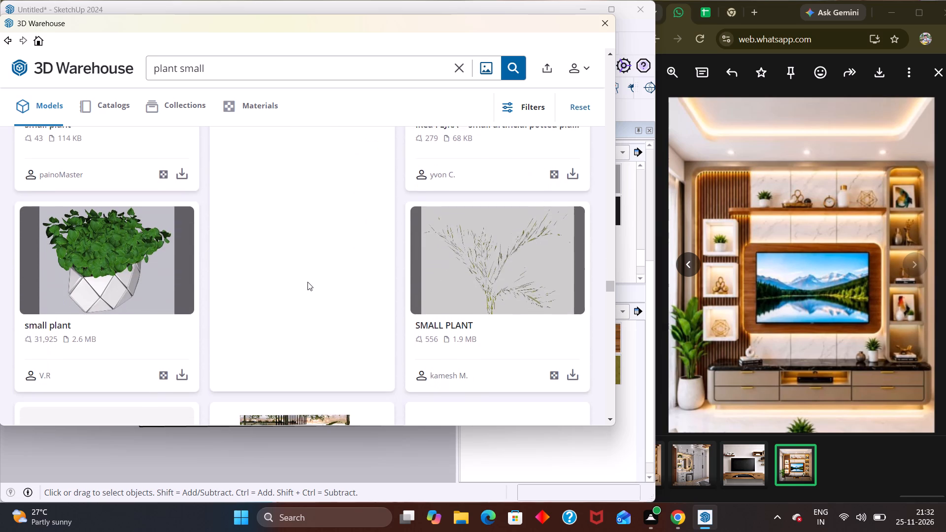
pyautogui.scroll(-7, 307, 282)
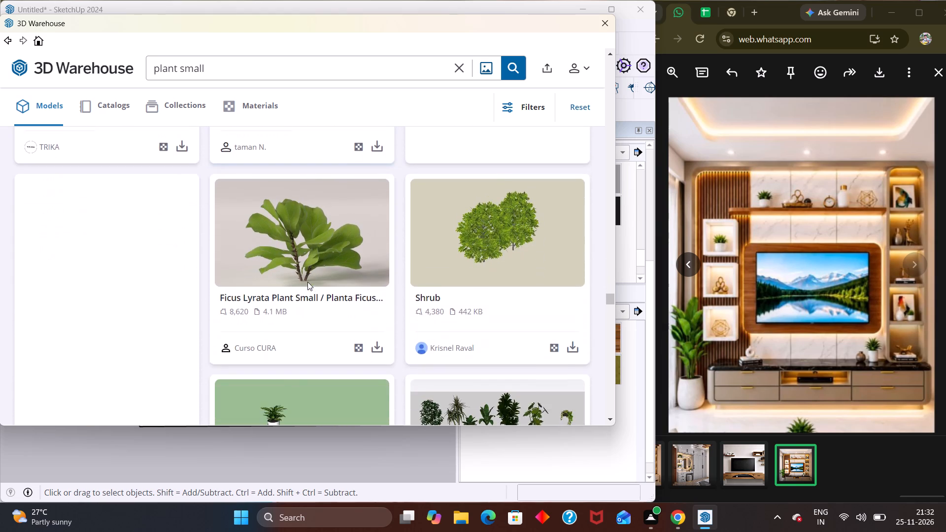
pyautogui.scroll(-4, 307, 282)
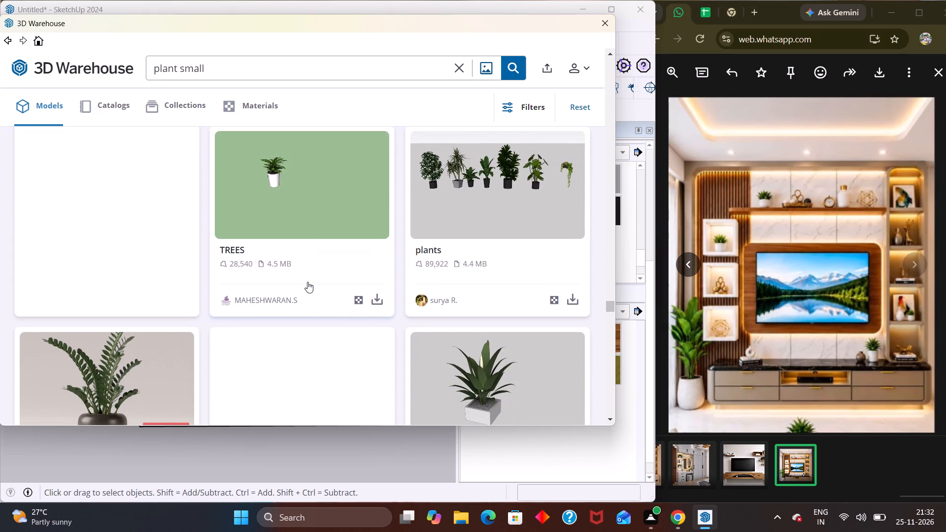
pyautogui.scroll(-4, 325, 271)
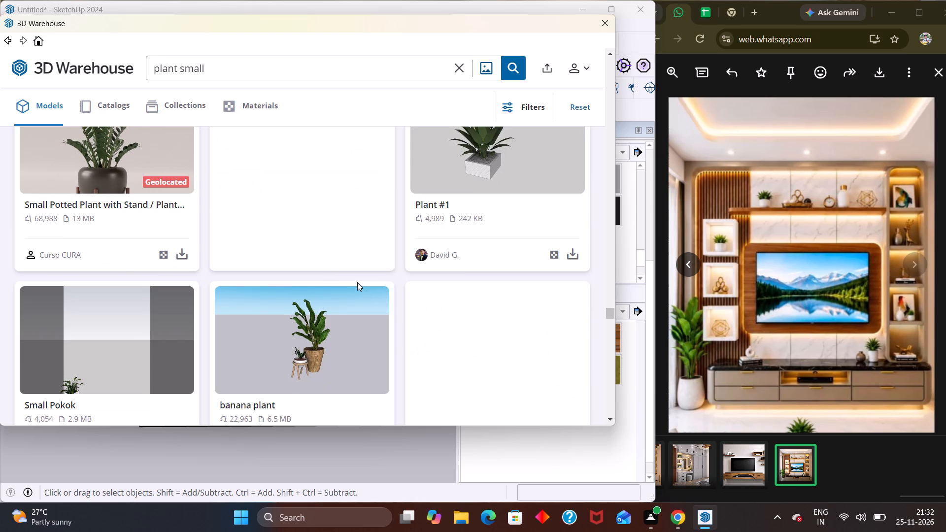
pyautogui.scroll(-5, 357, 282)
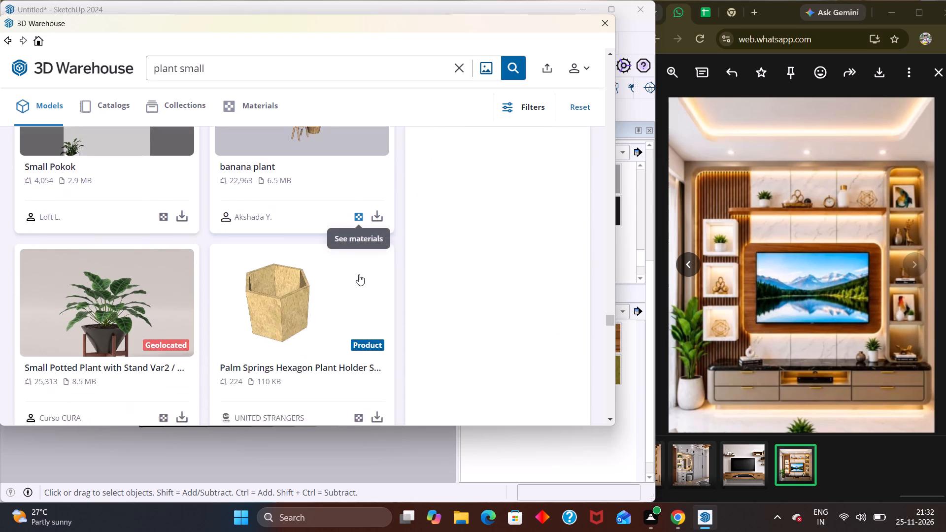
pyautogui.scroll(-8, 359, 274)
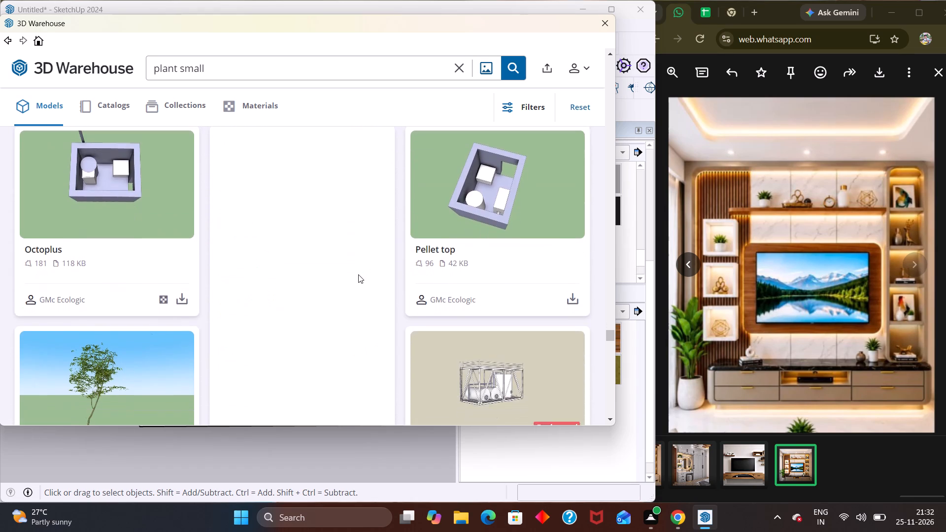
pyautogui.scroll(-8, 358, 274)
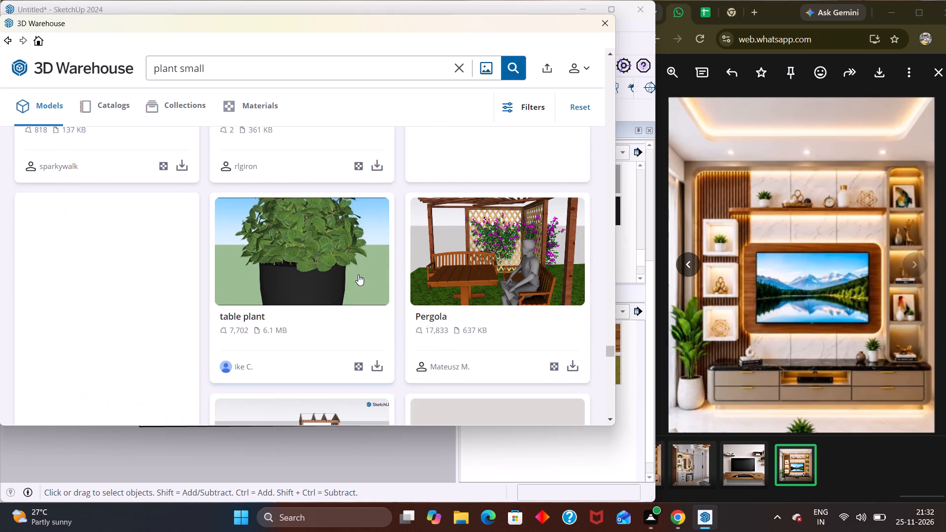
pyautogui.scroll(-6, 358, 274)
# Look back through the "plant small" models for a small potted plant suited to the reference photo's shelf.
pyautogui.scroll(3, 356, 273)
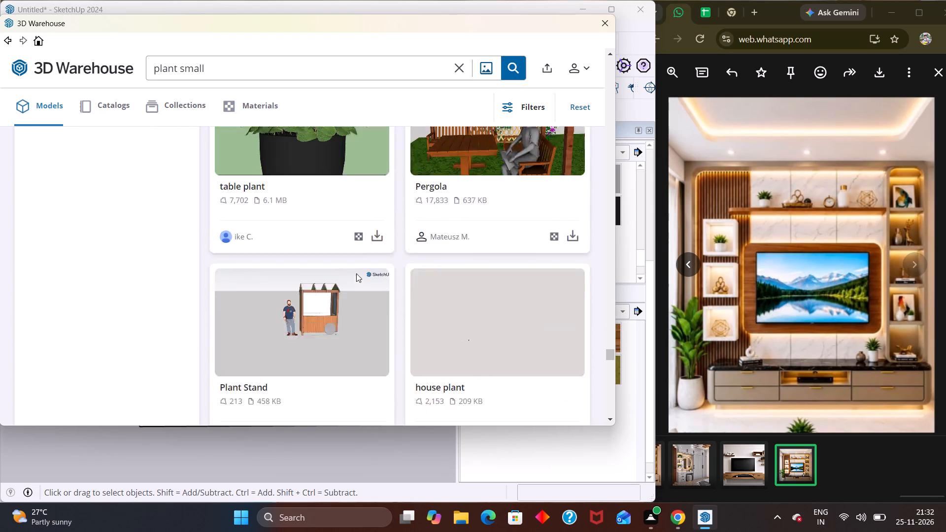
pyautogui.scroll(20, 356, 273)
pyautogui.scroll(11, 356, 273)
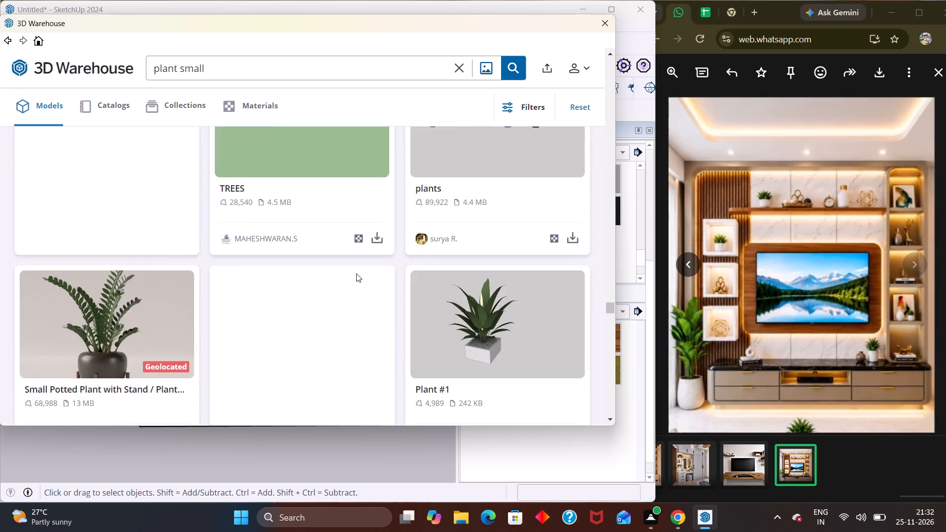
pyautogui.scroll(18, 356, 273)
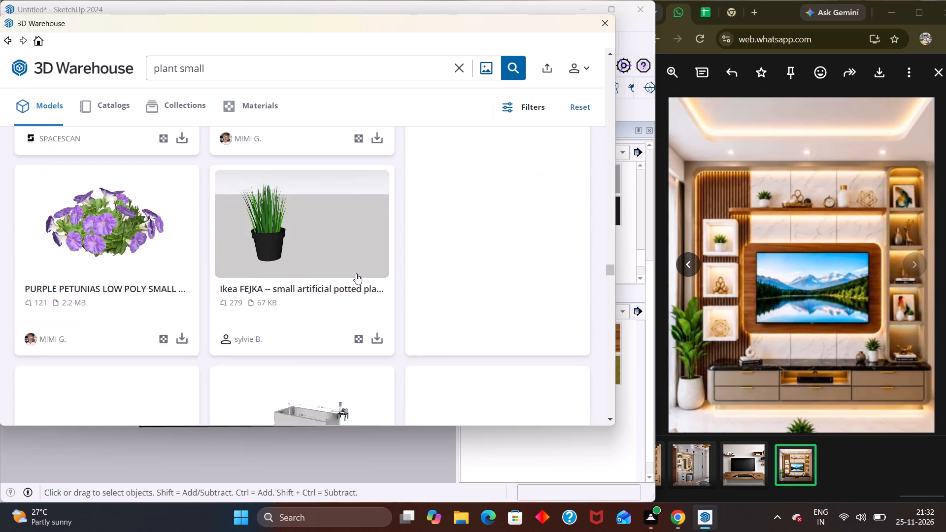
pyautogui.scroll(12, 356, 273)
pyautogui.scroll(9, 356, 273)
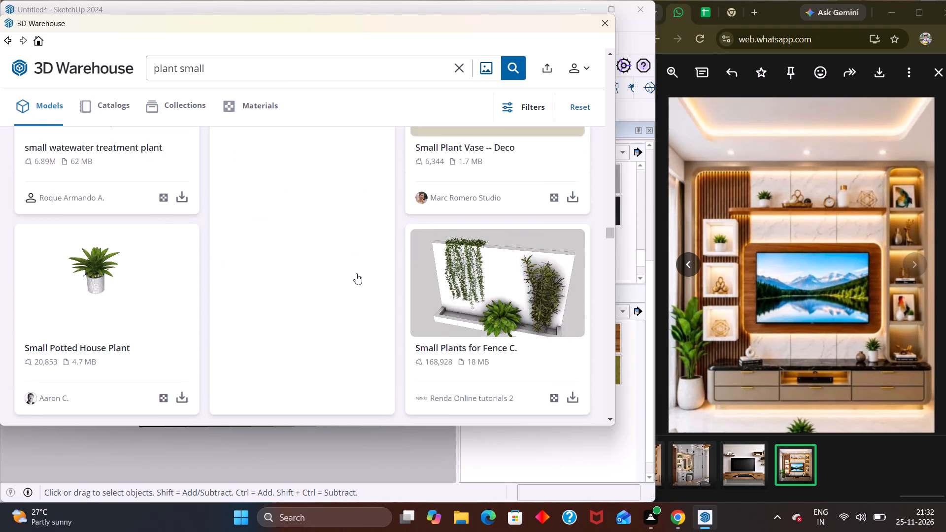
pyautogui.scroll(13, 356, 273)
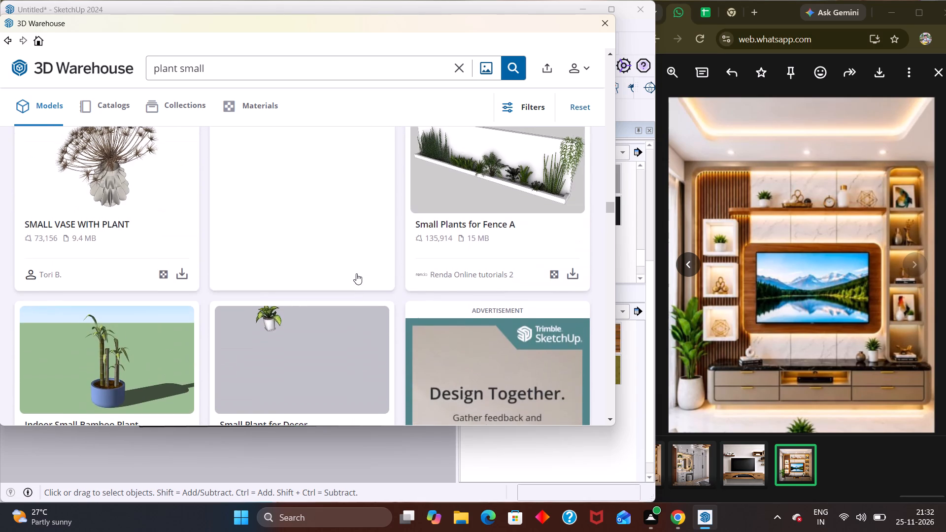
pyautogui.scroll(15, 356, 273)
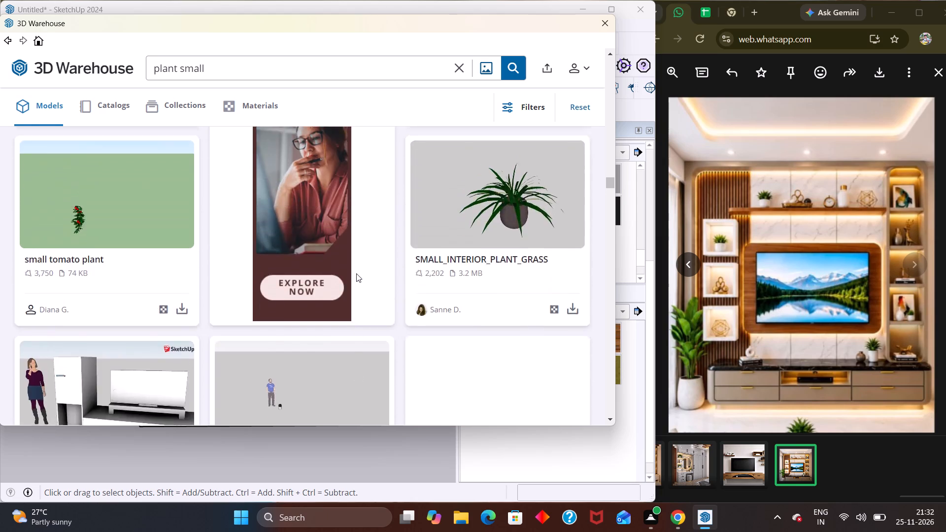
pyautogui.scroll(9, 356, 273)
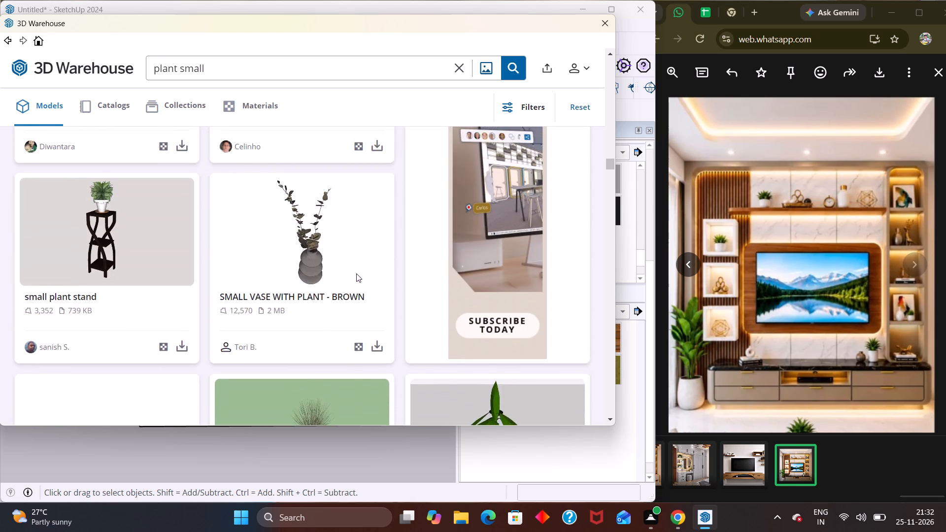
pyautogui.scroll(10, 356, 273)
pyautogui.scroll(-1, 356, 273)
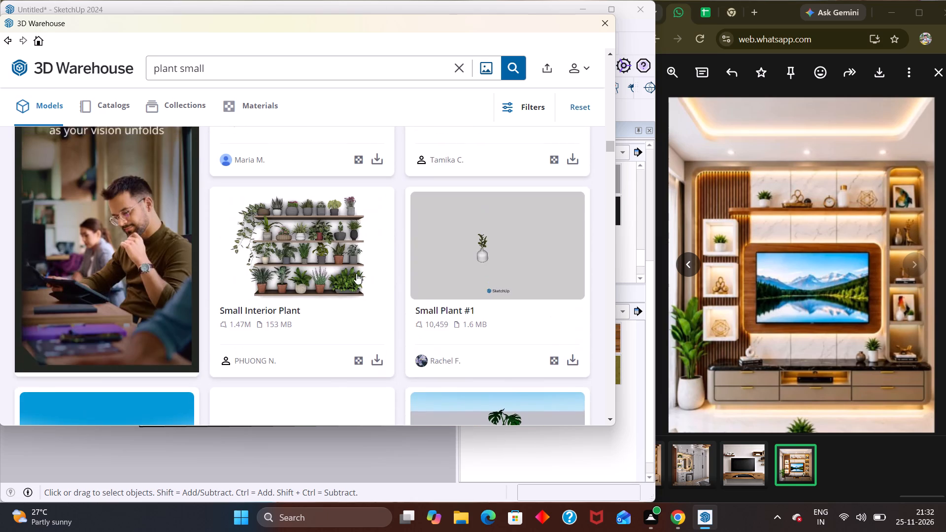
pyautogui.scroll(-2, 356, 273)
pyautogui.scroll(5, 356, 273)
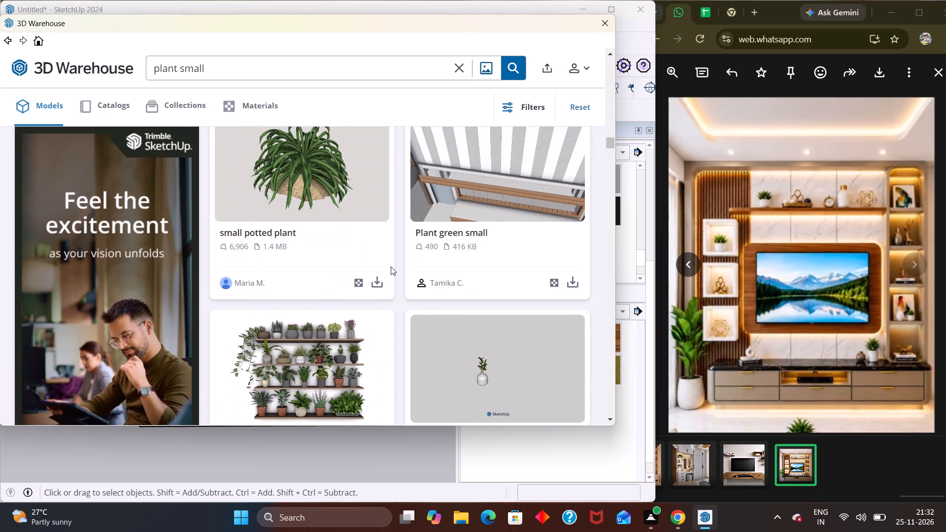
pyautogui.scroll(7, 372, 271)
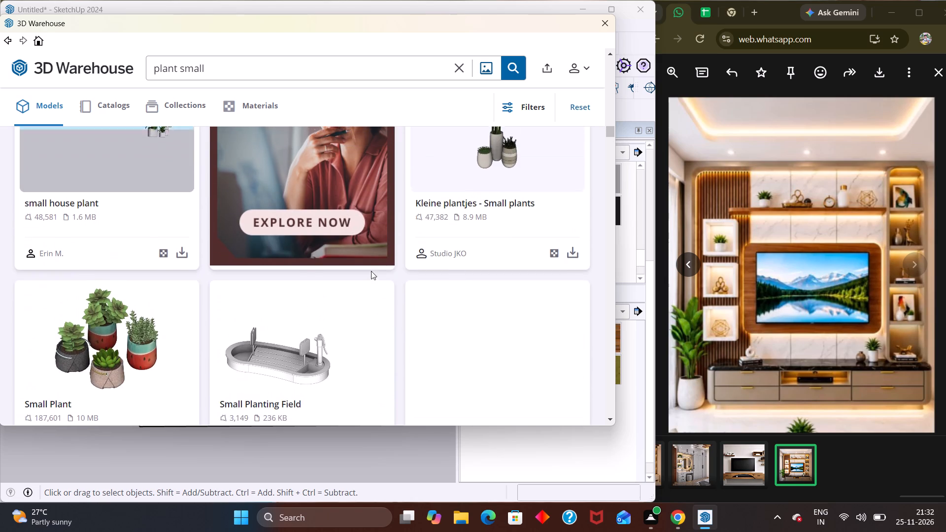
pyautogui.scroll(7, 371, 271)
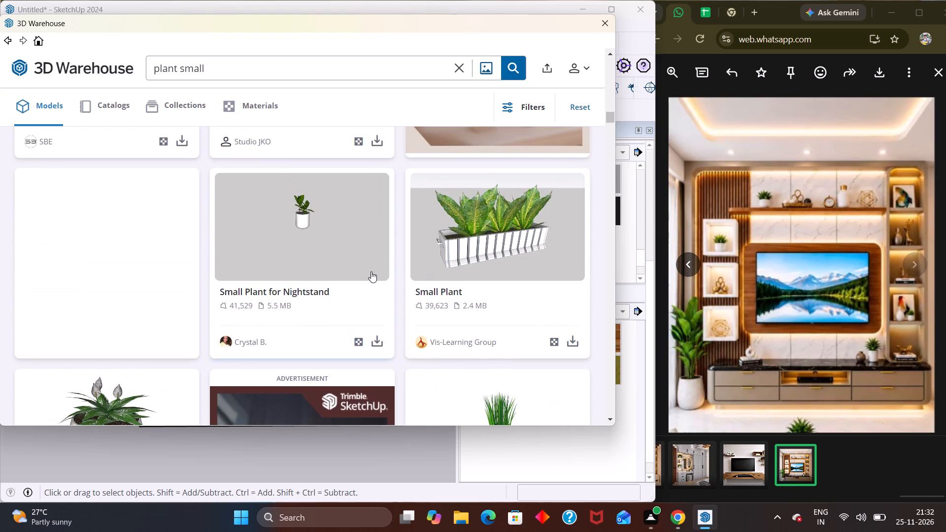
# Load the "Small Plant for Nightstand" model and place it on the floating shelf above the TV, near the slatted panel.
pyautogui.click(375, 344)
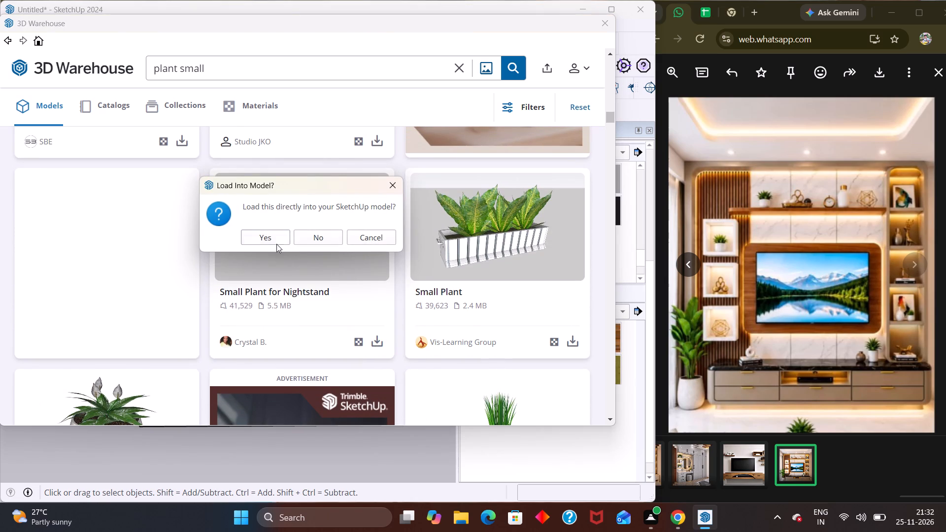
pyautogui.click(275, 242)
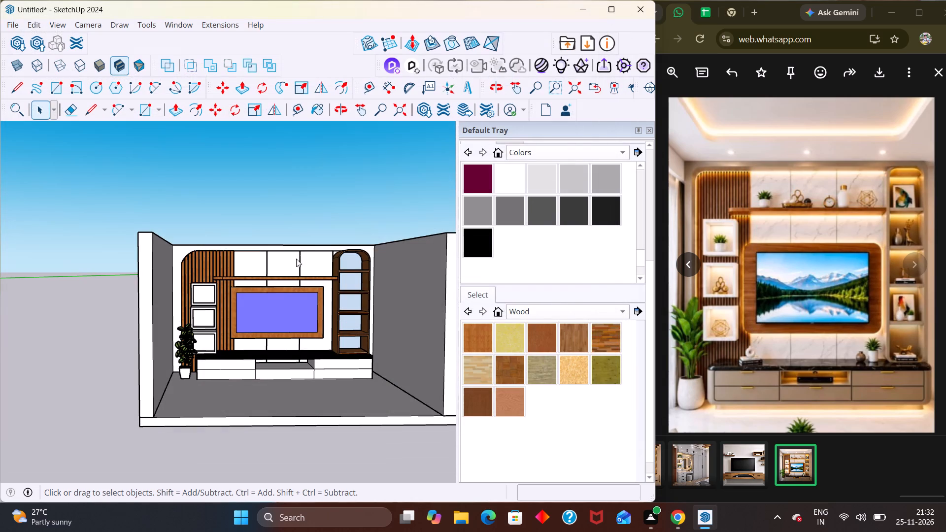
pyautogui.scroll(2, 282, 258)
pyautogui.scroll(-1, 282, 258)
pyautogui.scroll(1, 282, 258)
pyautogui.click(417, 288)
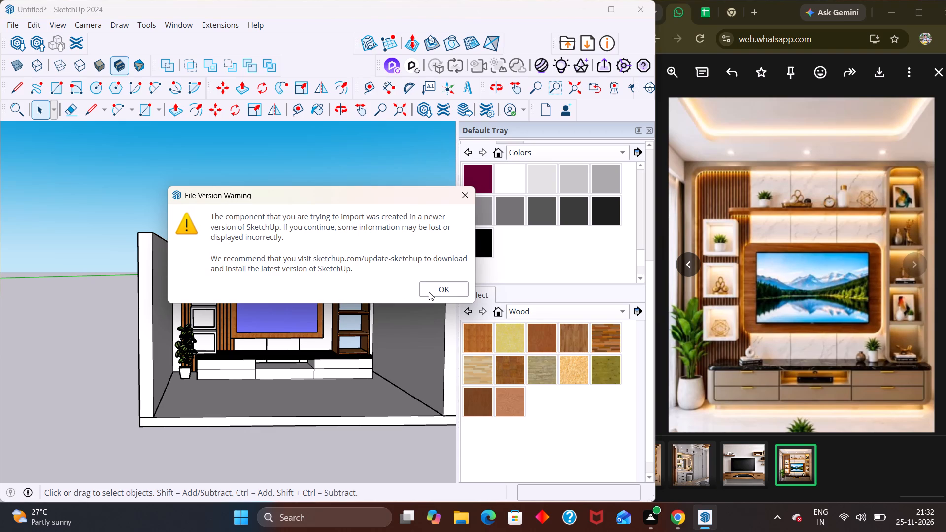
pyautogui.click(429, 292)
pyautogui.scroll(7, 251, 272)
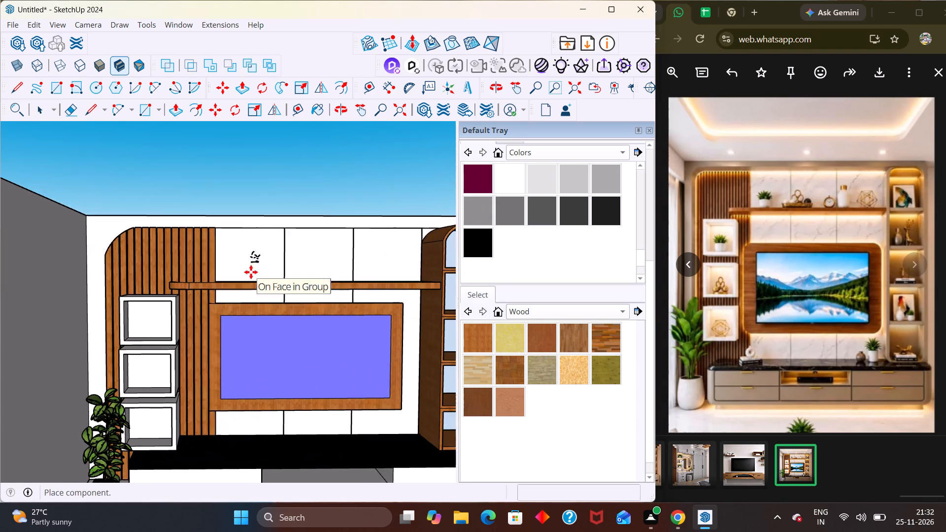
pyautogui.moveTo(274, 278); pyautogui.dragTo(214, 348, button='middle')
pyautogui.scroll(1, 237, 307)
pyautogui.scroll(-1, 237, 307)
pyautogui.scroll(5, 237, 307)
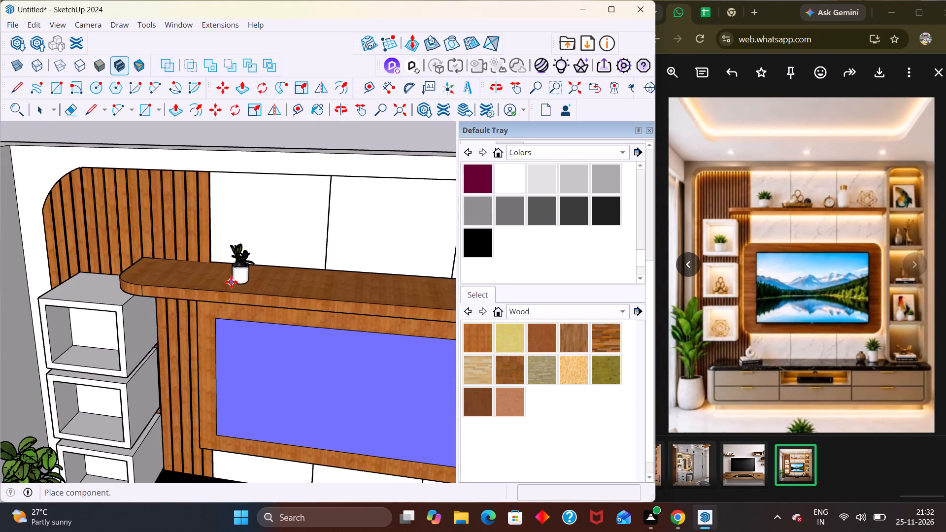
pyautogui.scroll(2, 229, 273)
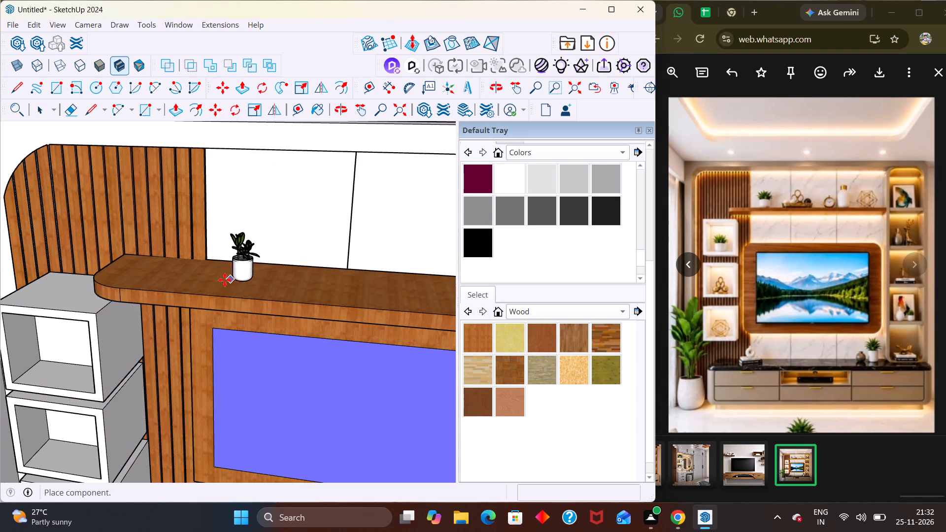
pyautogui.click(214, 274)
# Scale the shelf plant by 1.26 in height (blue) and about 1.60 by 2.42 in red and green, then deselect it.
pyautogui.scroll(-6, 226, 275)
pyautogui.scroll(2, 242, 251)
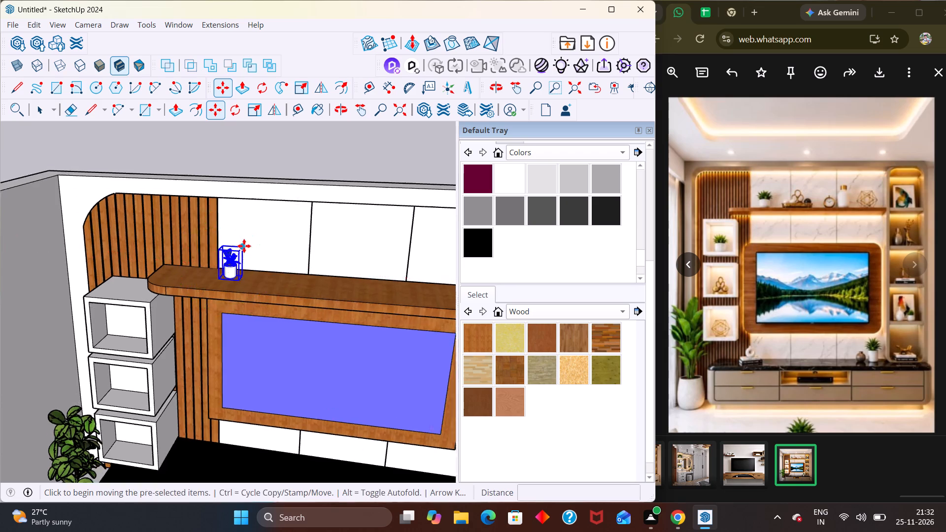
pyautogui.scroll(1, 244, 246)
pyautogui.moveTo(269, 257); pyautogui.dragTo(305, 239, button='middle')
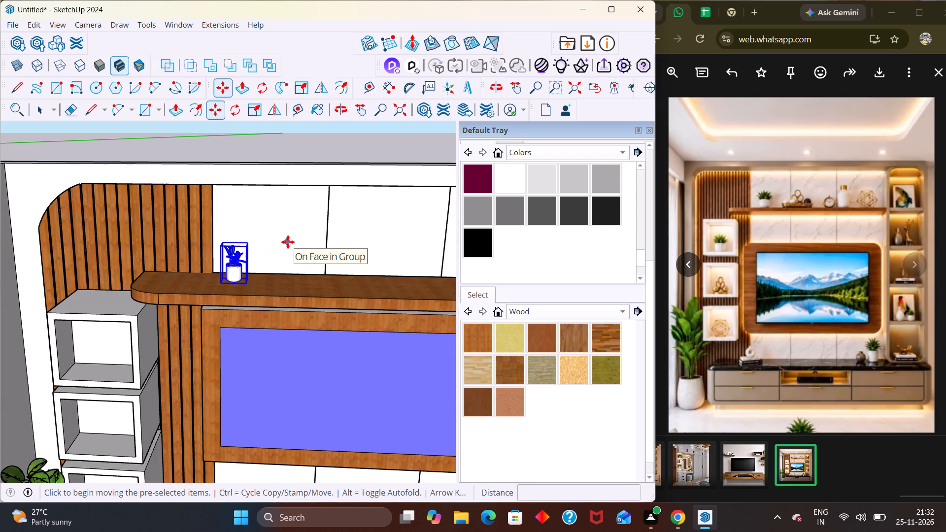
pyautogui.press('s')
pyautogui.scroll(7, 258, 241)
pyautogui.moveTo(232, 251); pyautogui.dragTo(226, 295, button='middle')
pyautogui.scroll(1, 217, 270)
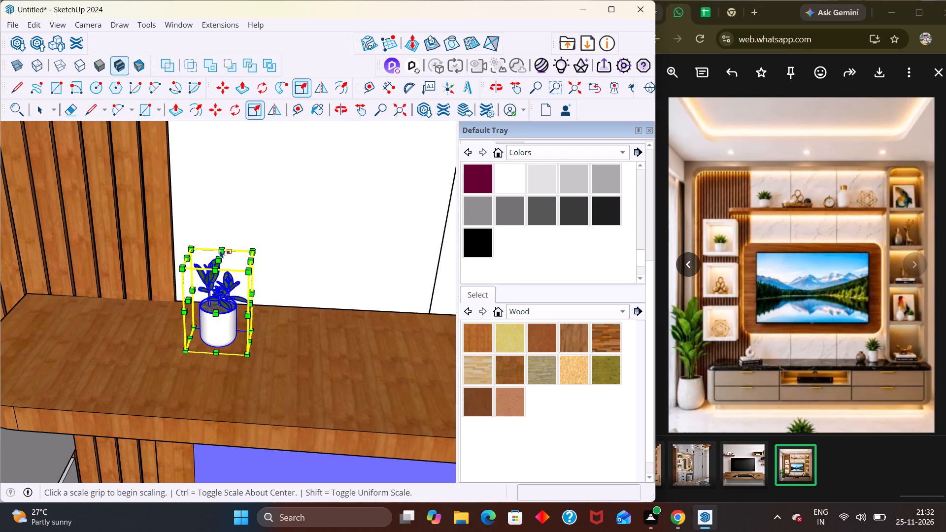
pyautogui.click(219, 256)
pyautogui.click(221, 237)
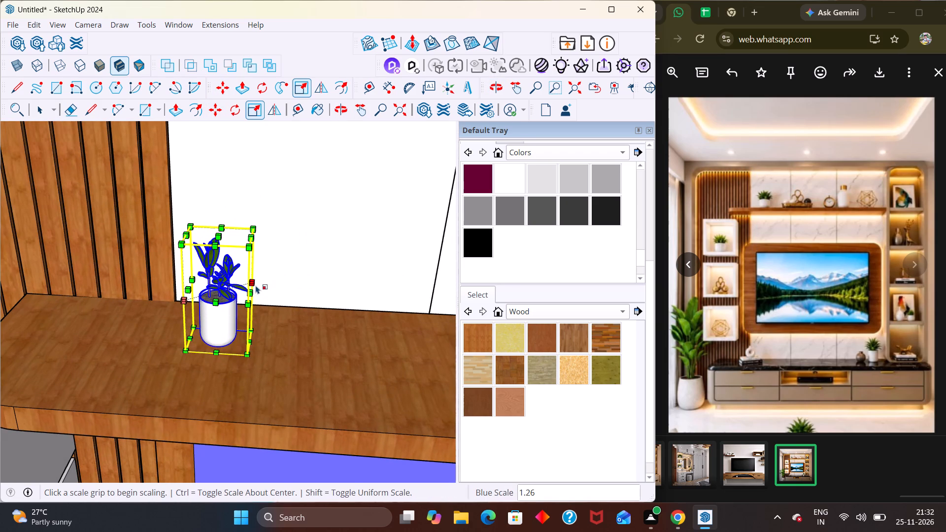
pyautogui.click(255, 284)
pyautogui.click(288, 293)
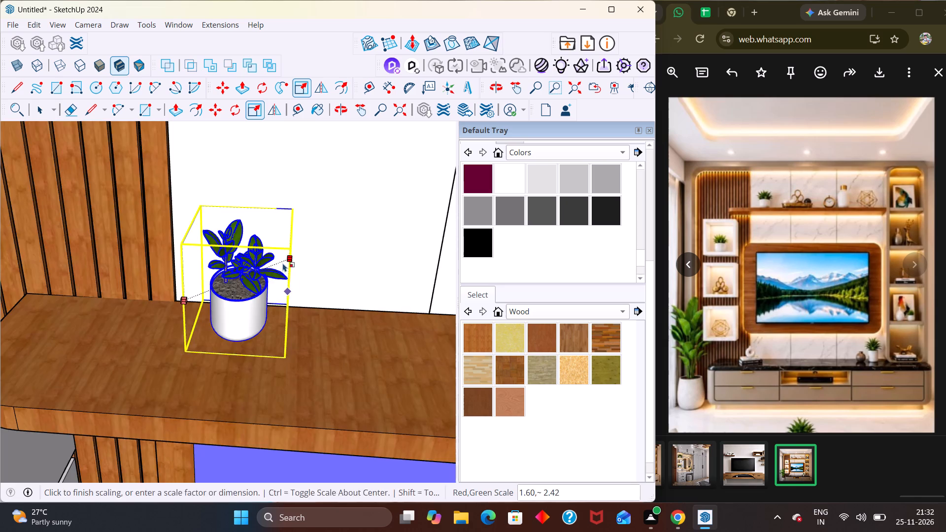
pyautogui.scroll(-1, 288, 256)
pyautogui.scroll(1, 289, 256)
pyautogui.scroll(-9, 289, 256)
pyautogui.scroll(1, 306, 263)
pyautogui.scroll(-2, 306, 263)
pyautogui.scroll(1, 306, 264)
pyautogui.scroll(-1, 306, 264)
pyautogui.press('space')
pyautogui.scroll(-3, 304, 264)
pyautogui.click(337, 188)
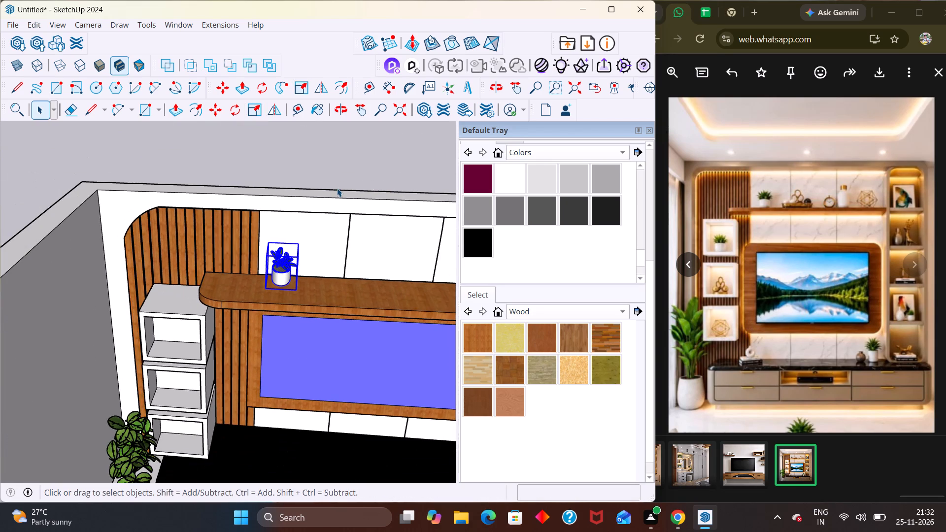
# Inspect the scaled plant's size and position on the floating shelf against the whole TV wall.
pyautogui.moveTo(321, 260); pyautogui.dragTo(328, 212, button='middle')
pyautogui.scroll(3, 328, 212)
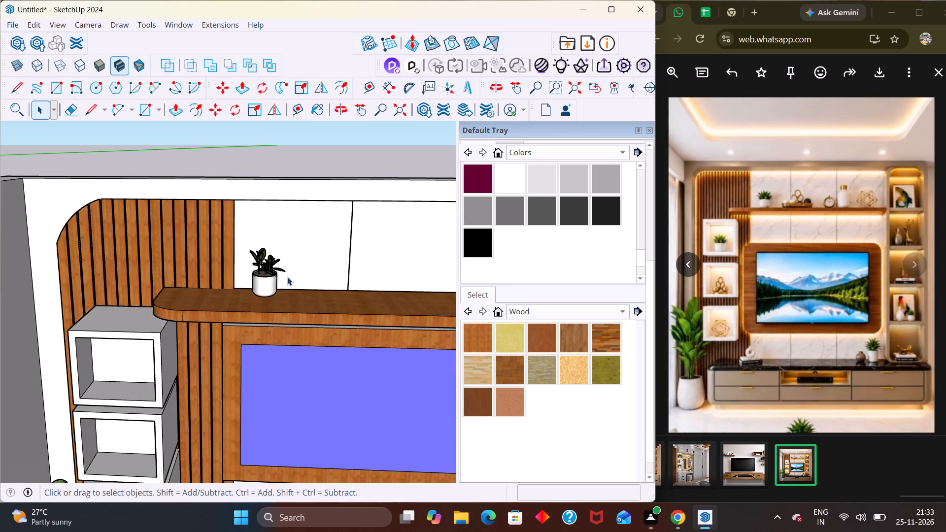
pyautogui.scroll(-3, 306, 283)
pyautogui.scroll(1, 307, 283)
pyautogui.scroll(-3, 307, 283)
pyautogui.moveTo(311, 306); pyautogui.dragTo(314, 243, button='middle')
pyautogui.scroll(5, 318, 250)
pyautogui.scroll(-13, 313, 251)
pyautogui.moveTo(305, 264); pyautogui.dragTo(322, 301, button='middle')
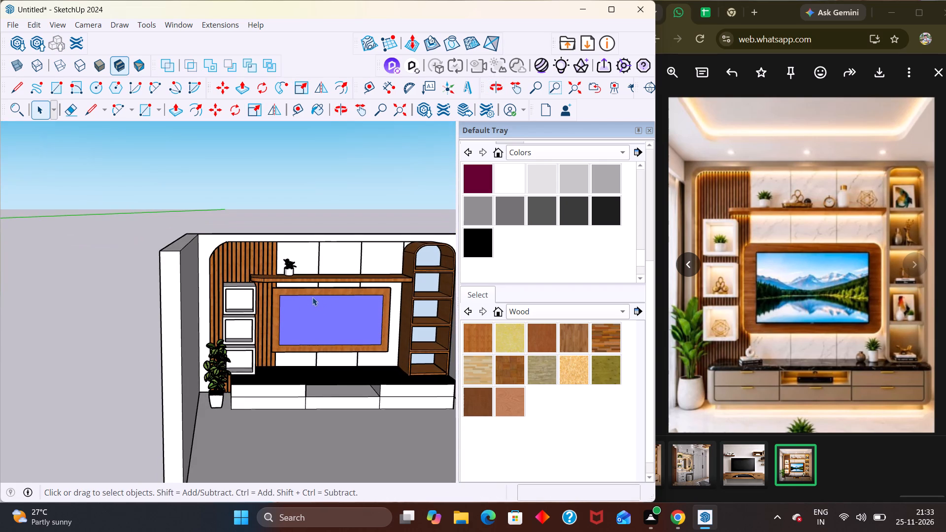
# Copy the small potted plant from the floating shelf into the top box niche beside the TV.
pyautogui.scroll(1, 280, 256)
pyautogui.scroll(-1, 280, 256)
pyautogui.scroll(3, 282, 256)
pyautogui.click(294, 275)
pyautogui.click(294, 275)
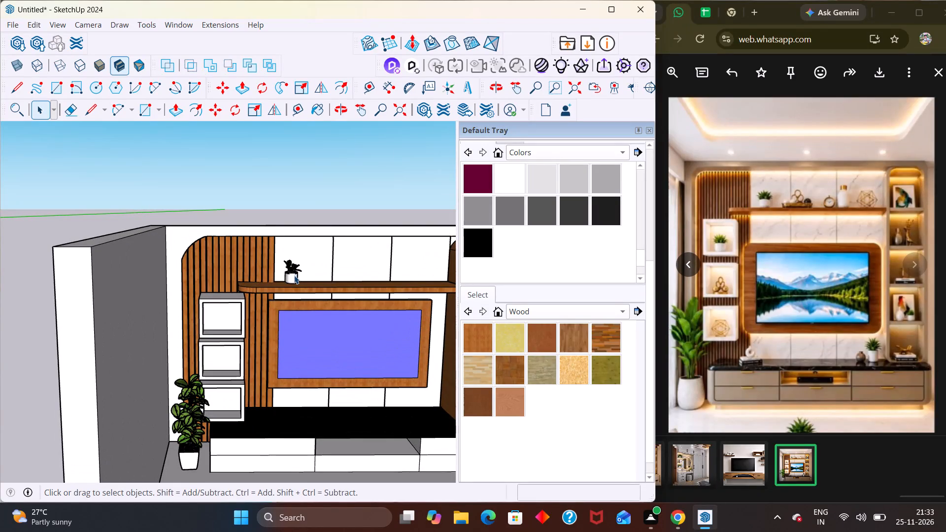
pyautogui.click(293, 275)
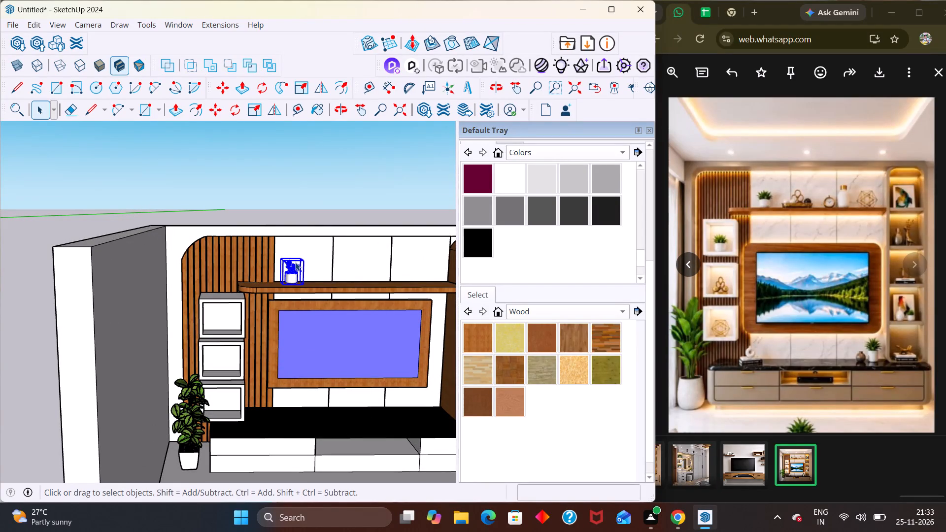
pyautogui.press('m')
pyautogui.click(307, 281)
pyautogui.moveTo(233, 328); pyautogui.dragTo(240, 300, button='middle')
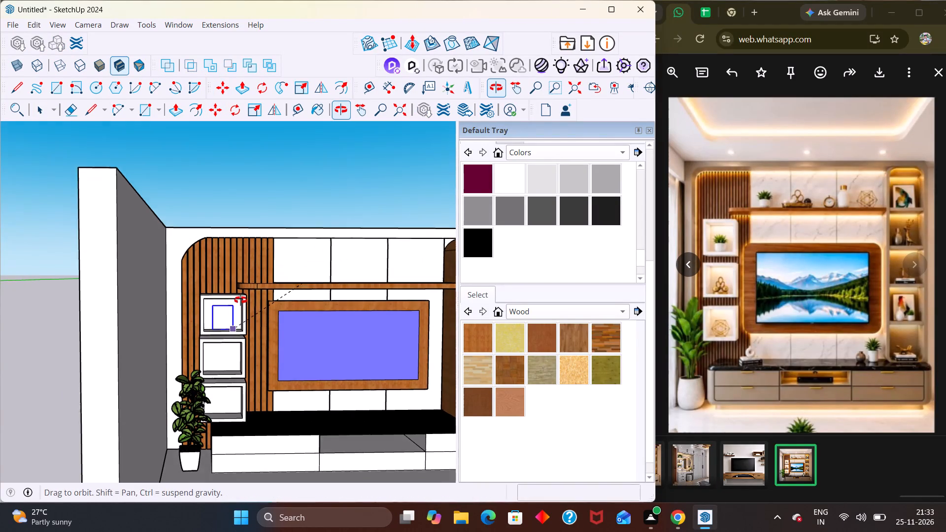
pyautogui.moveTo(240, 300); pyautogui.dragTo(240, 299, button='middle')
pyautogui.scroll(4, 240, 299)
pyautogui.moveTo(240, 299); pyautogui.dragTo(219, 375, button='middle')
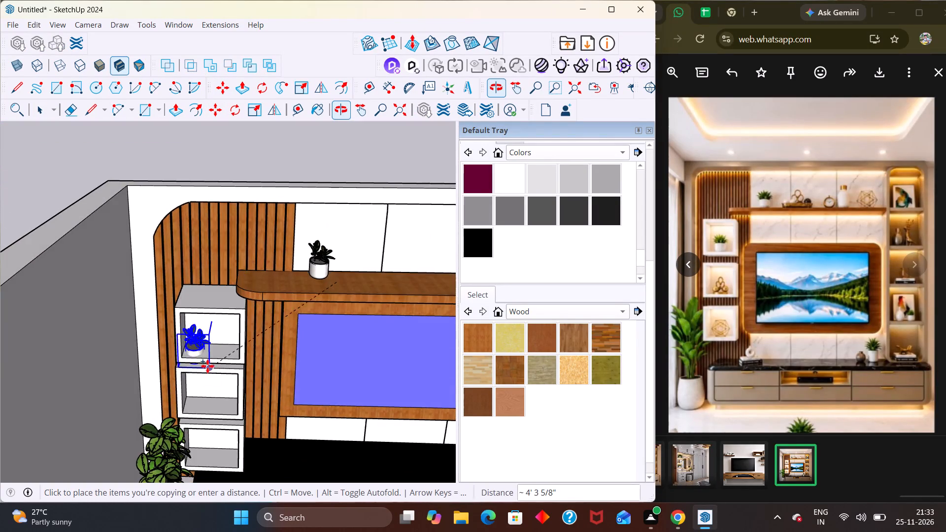
pyautogui.scroll(8, 207, 366)
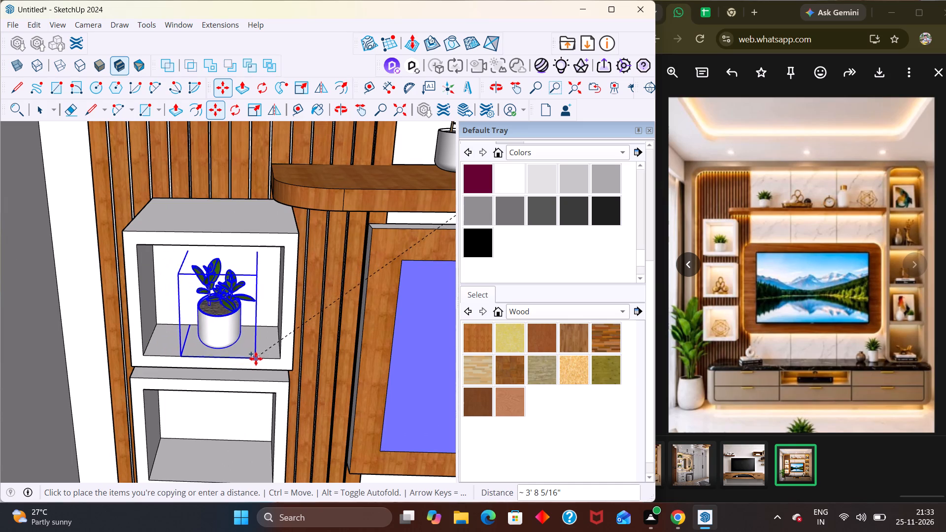
pyautogui.click(256, 358)
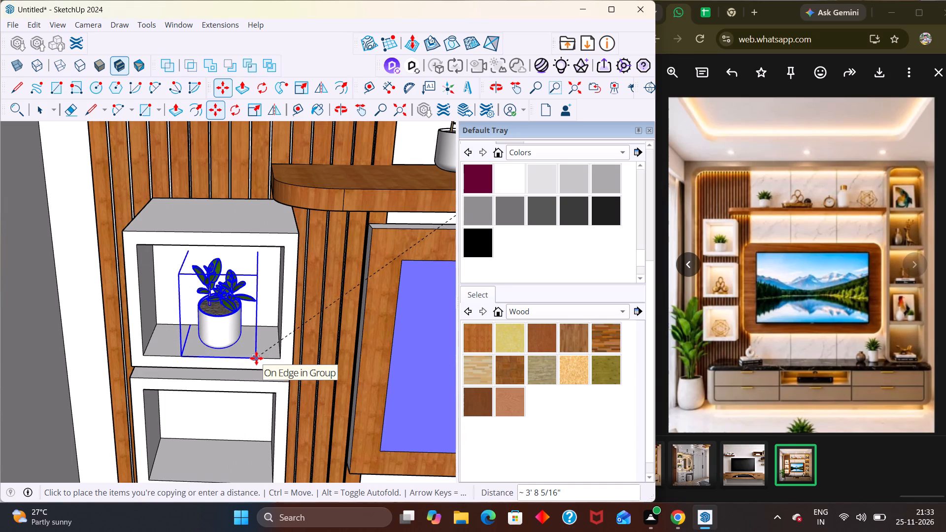
# Copy the potted plant from the top box niche onto the black TV cabinet countertop near the arched shelf unit, then deselect it.
pyautogui.moveTo(253, 366); pyautogui.dragTo(272, 301, button='middle')
pyautogui.scroll(-4, 270, 301)
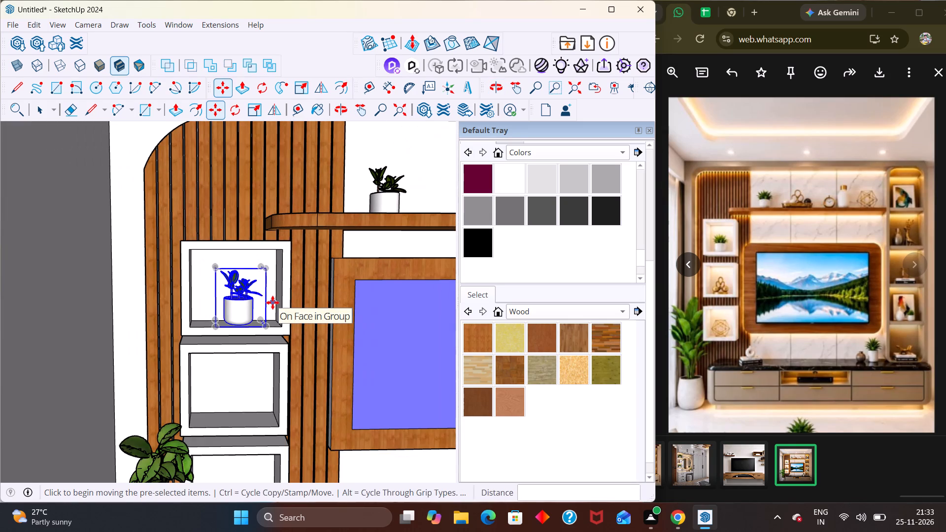
pyautogui.scroll(-4, 278, 302)
pyautogui.click(271, 319)
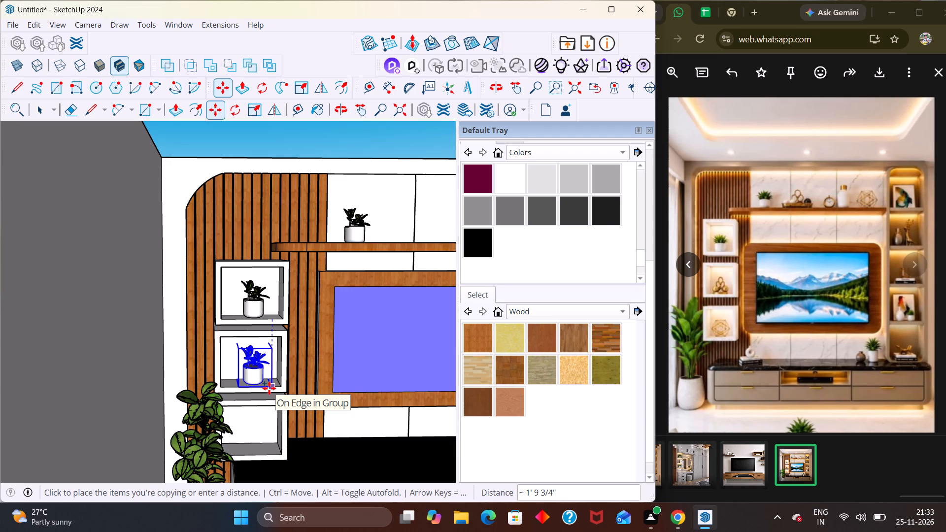
pyautogui.scroll(-4, 262, 375)
pyautogui.scroll(-10, 333, 424)
pyautogui.moveTo(308, 424); pyautogui.dragTo(276, 421, button='middle')
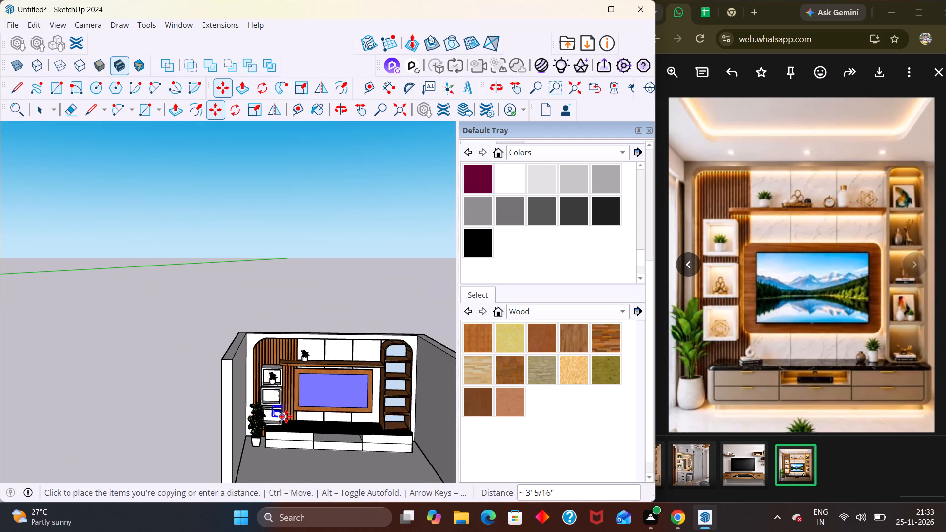
pyautogui.scroll(-2, 286, 416)
pyautogui.scroll(13, 365, 427)
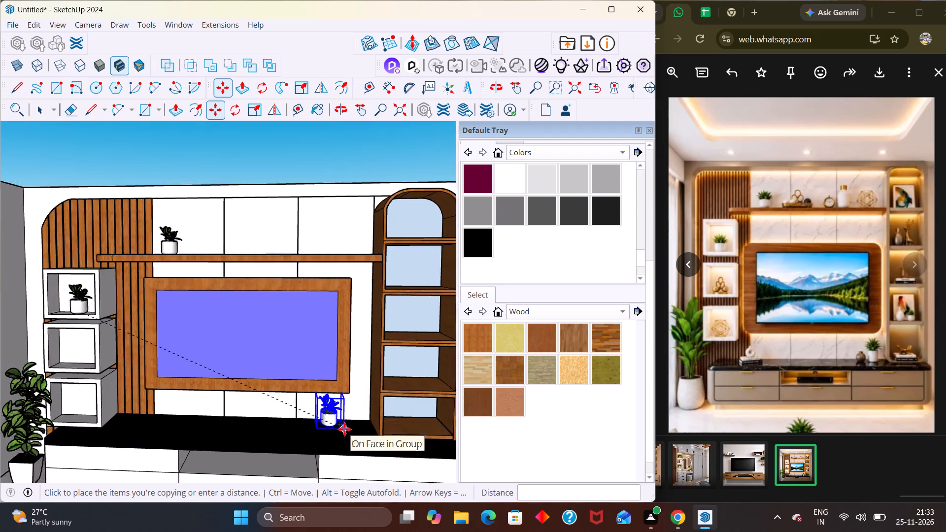
pyautogui.scroll(8, 344, 429)
pyautogui.scroll(-8, 352, 459)
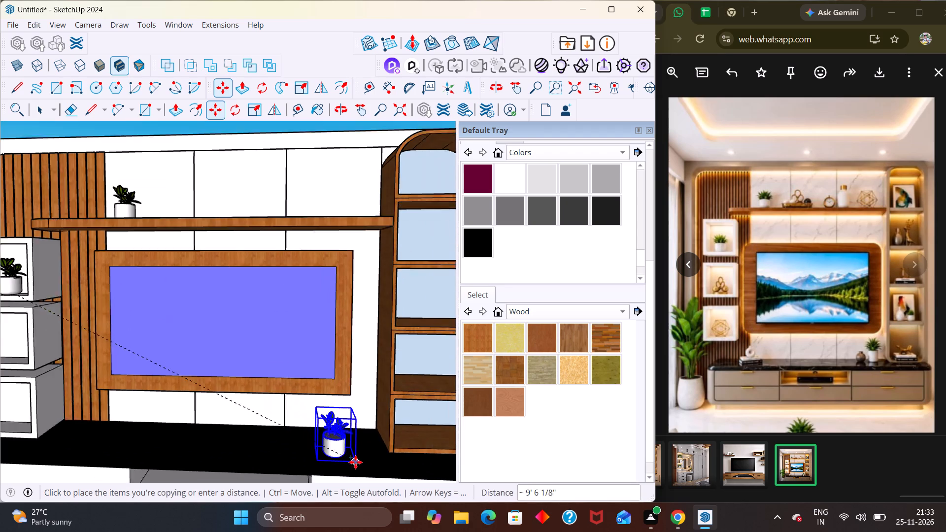
pyautogui.scroll(-1, 360, 461)
pyautogui.click(360, 462)
pyautogui.scroll(-6, 325, 425)
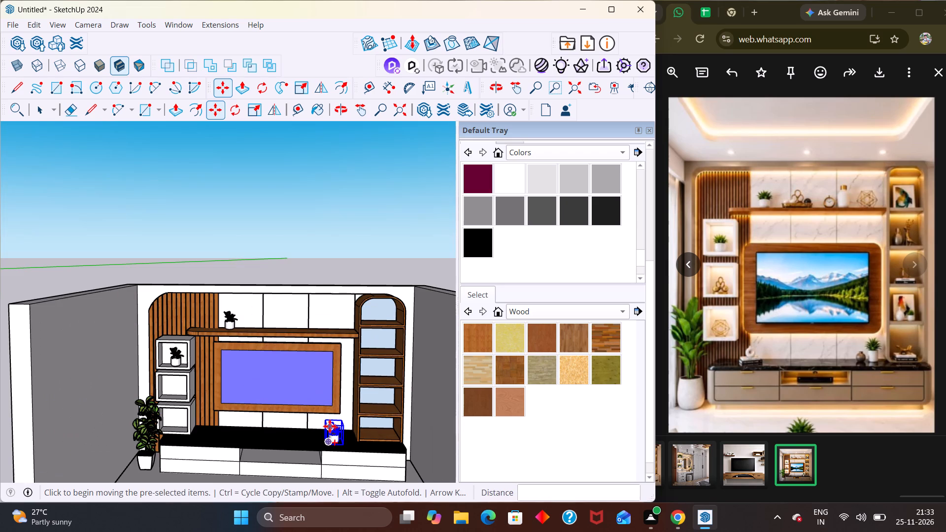
pyautogui.press('space')
pyautogui.click(346, 270)
# Move the countertop plant slightly back toward the wall, beside the arched shelf unit, and deselect it.
pyautogui.scroll(-5, 347, 274)
pyautogui.scroll(4, 355, 365)
pyautogui.moveTo(335, 390); pyautogui.dragTo(283, 391, button='middle')
pyautogui.scroll(1, 334, 390)
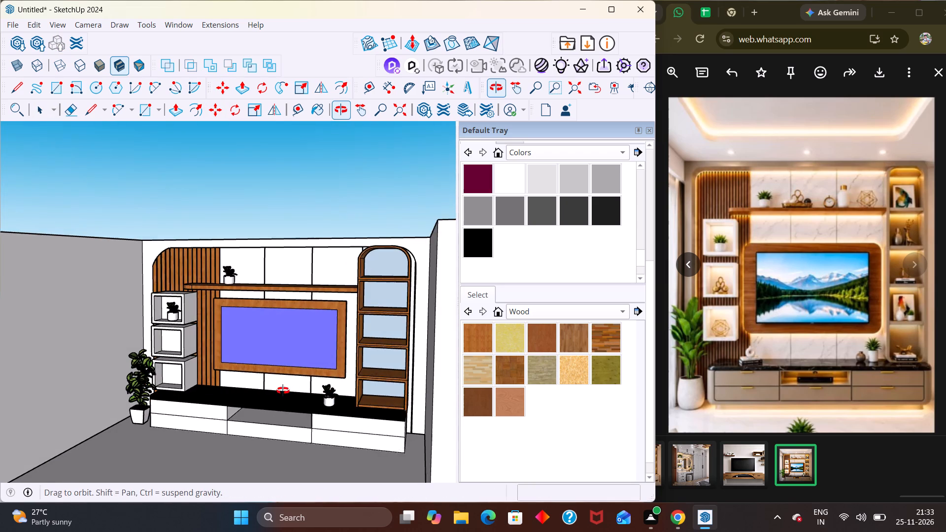
pyautogui.moveTo(283, 391); pyautogui.dragTo(283, 392, button='middle')
pyautogui.moveTo(309, 412); pyautogui.dragTo(354, 403, button='middle')
pyautogui.scroll(8, 368, 434)
pyautogui.moveTo(338, 396); pyautogui.dragTo(290, 469, button='middle')
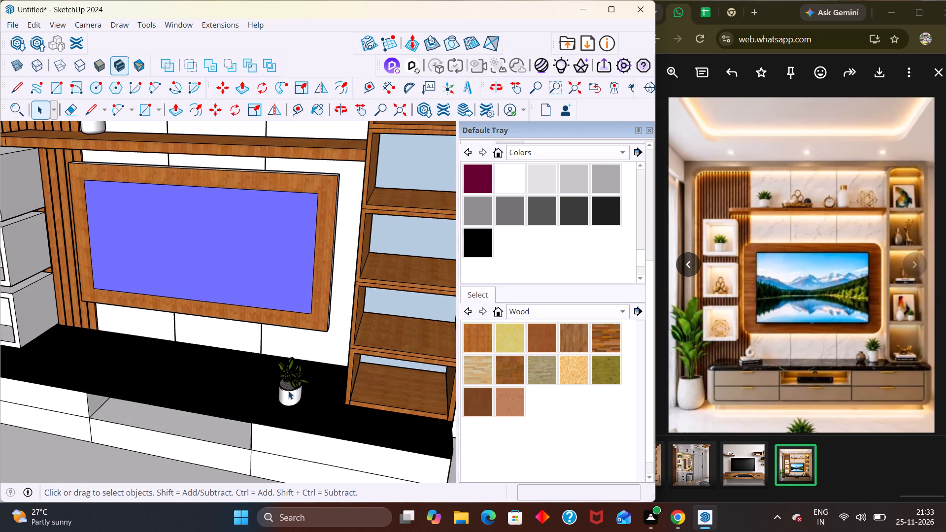
pyautogui.click(288, 391)
pyautogui.press('m')
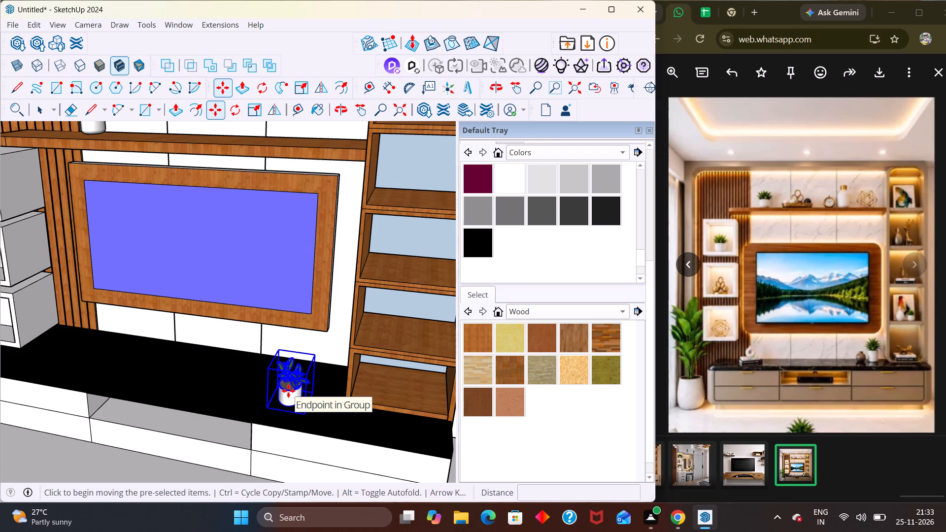
pyautogui.click(304, 415)
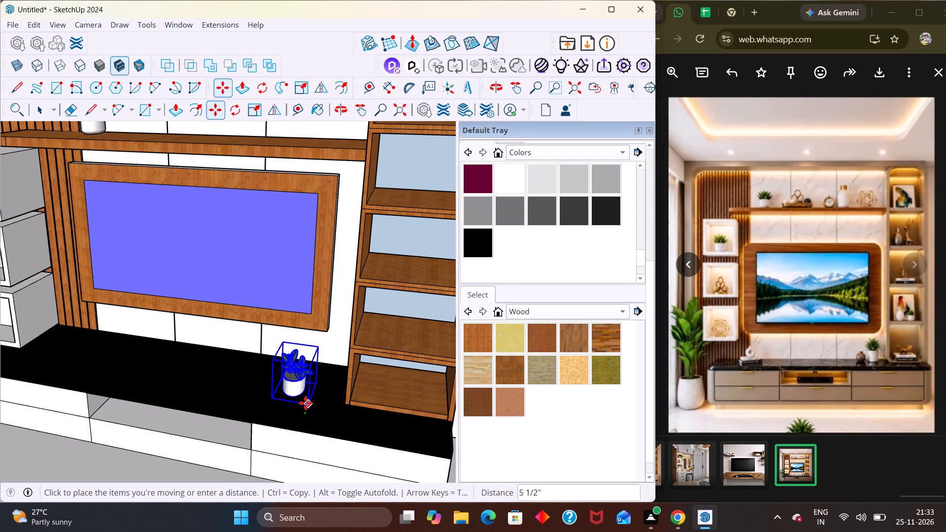
pyautogui.click(311, 401)
pyautogui.scroll(-5, 315, 393)
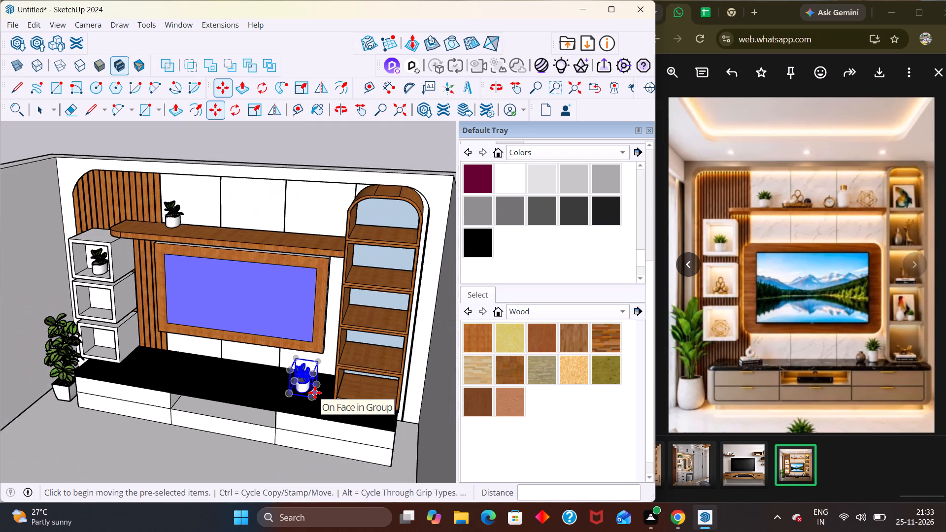
pyautogui.press('Escape')
pyautogui.press('space')
pyautogui.scroll(-6, 344, 261)
pyautogui.click(375, 175)
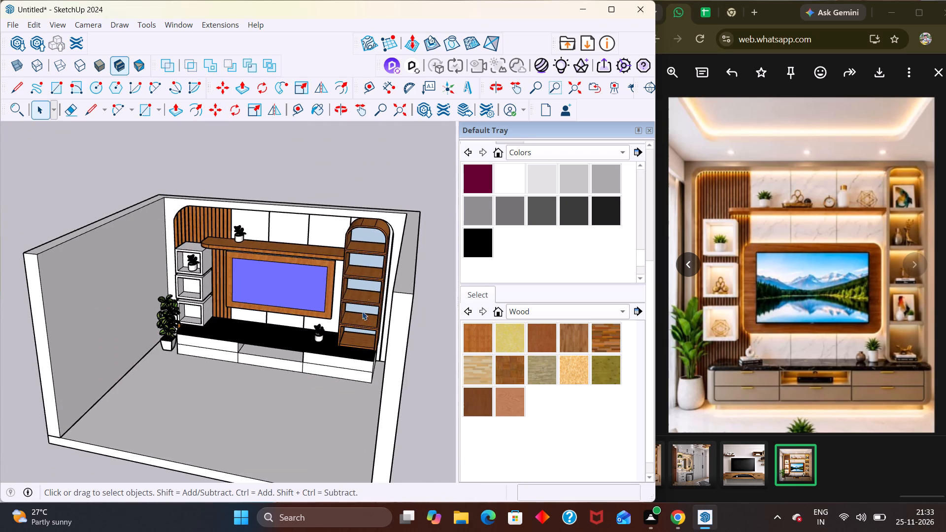
# Inspect the floor, shelf, niche and countertop plants from several angles across the whole TV wall.
pyautogui.moveTo(361, 318); pyautogui.dragTo(373, 320, button='middle')
pyautogui.scroll(4, 372, 333)
pyautogui.moveTo(338, 341); pyautogui.dragTo(357, 288, button='middle')
pyautogui.moveTo(316, 325); pyautogui.dragTo(372, 309, button='middle')
pyautogui.scroll(-1, 351, 322)
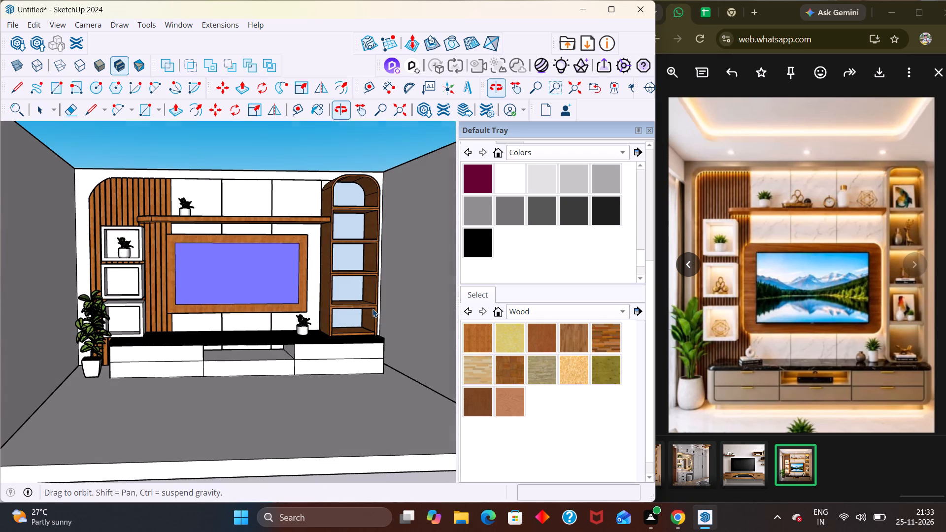
pyautogui.moveTo(372, 309); pyautogui.dragTo(376, 310, button='middle')
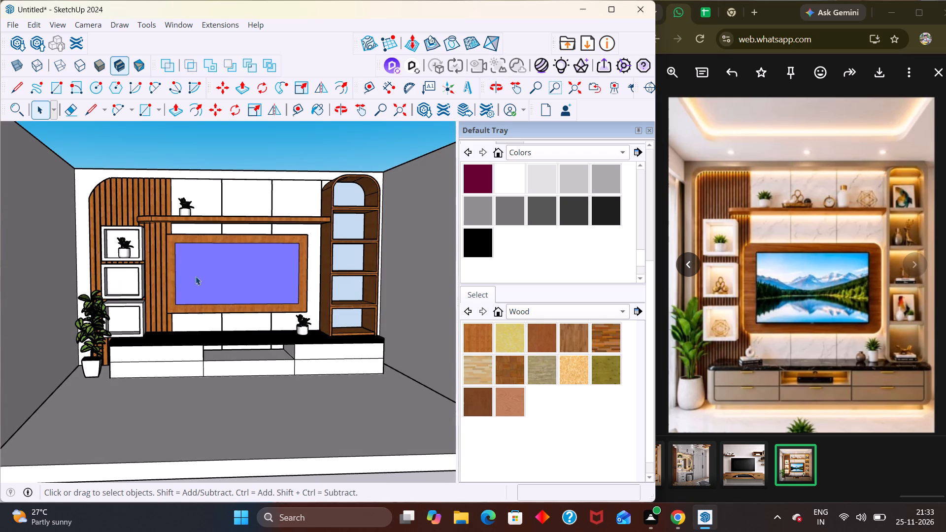
pyautogui.moveTo(244, 311); pyautogui.dragTo(172, 329, button='middle')
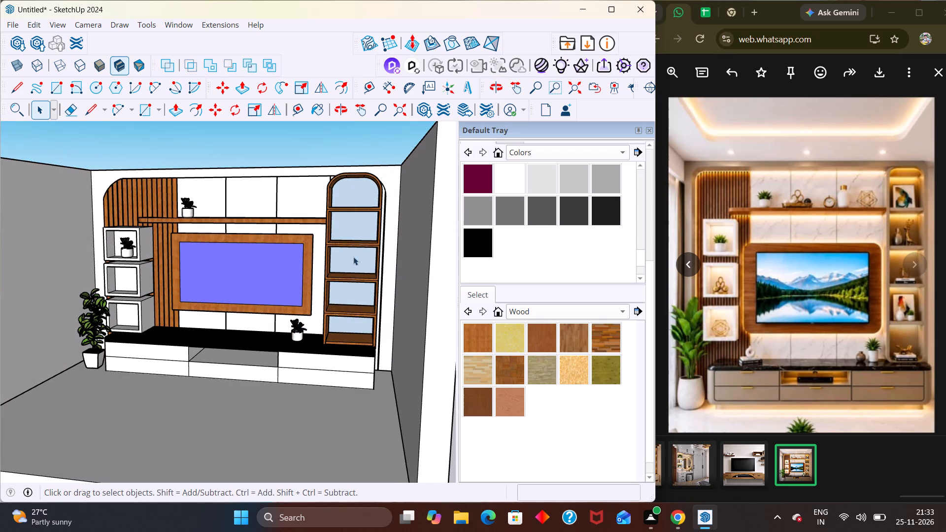
pyautogui.scroll(1, 332, 164)
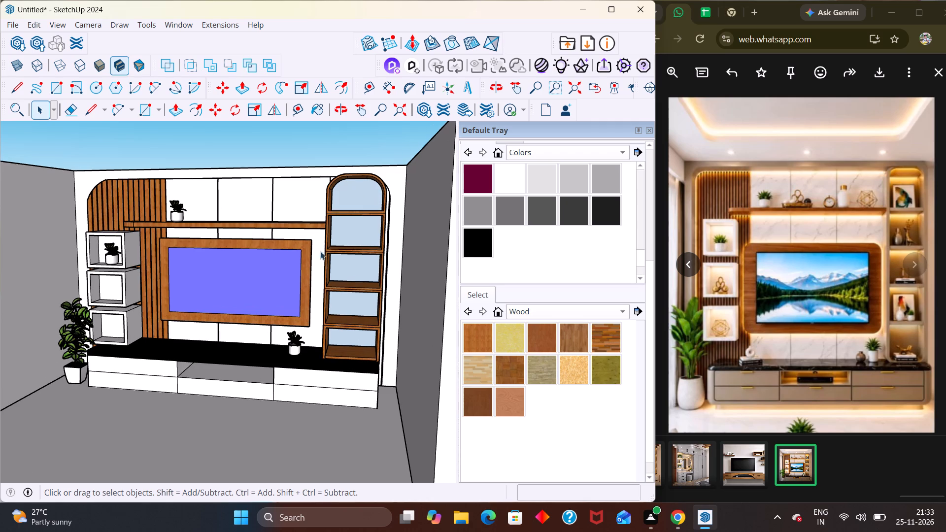
pyautogui.moveTo(319, 286); pyautogui.dragTo(350, 270, button='middle')
pyautogui.moveTo(243, 237); pyautogui.dragTo(242, 216, button='middle')
pyautogui.moveTo(260, 216); pyautogui.dragTo(291, 220, button='middle')
pyautogui.scroll(-5, 285, 217)
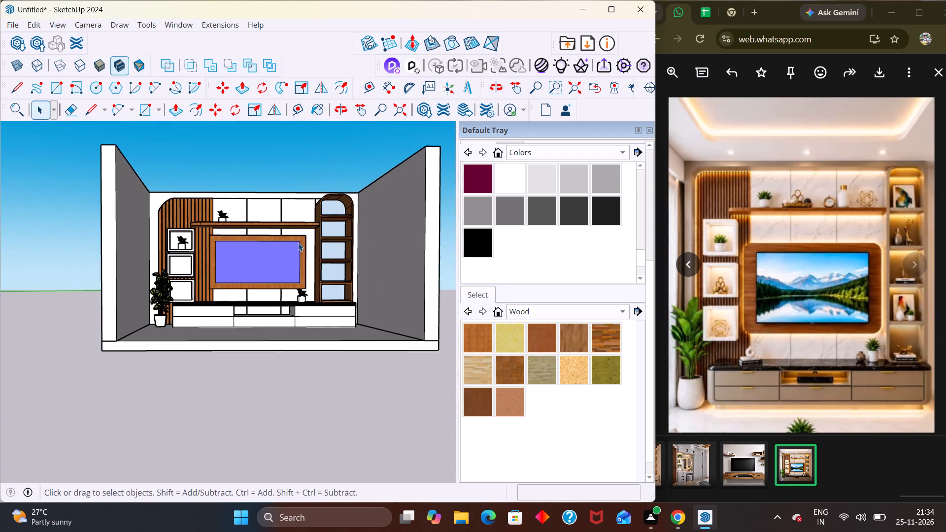
pyautogui.moveTo(295, 243); pyautogui.dragTo(194, 259, button='middle')
pyautogui.moveTo(283, 268); pyautogui.dragTo(307, 269, button='middle')
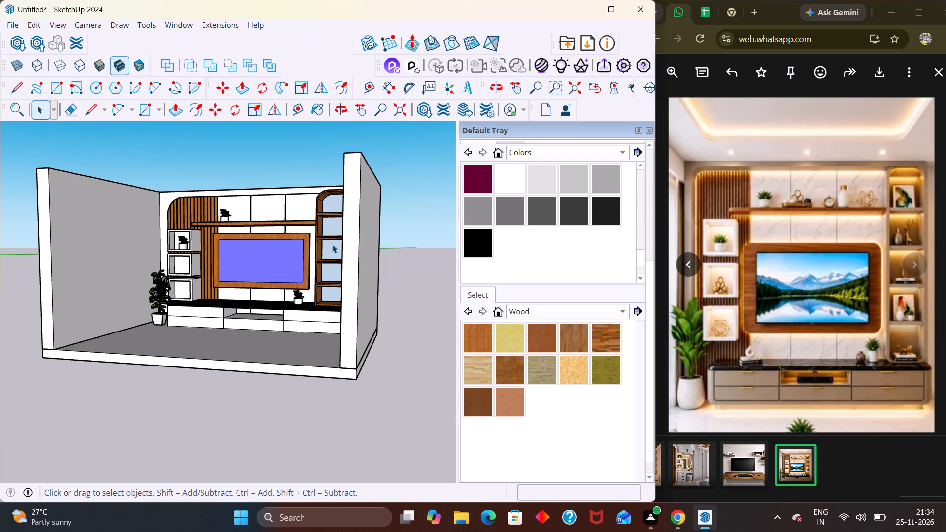
pyautogui.moveTo(277, 300); pyautogui.dragTo(283, 300, button='middle')
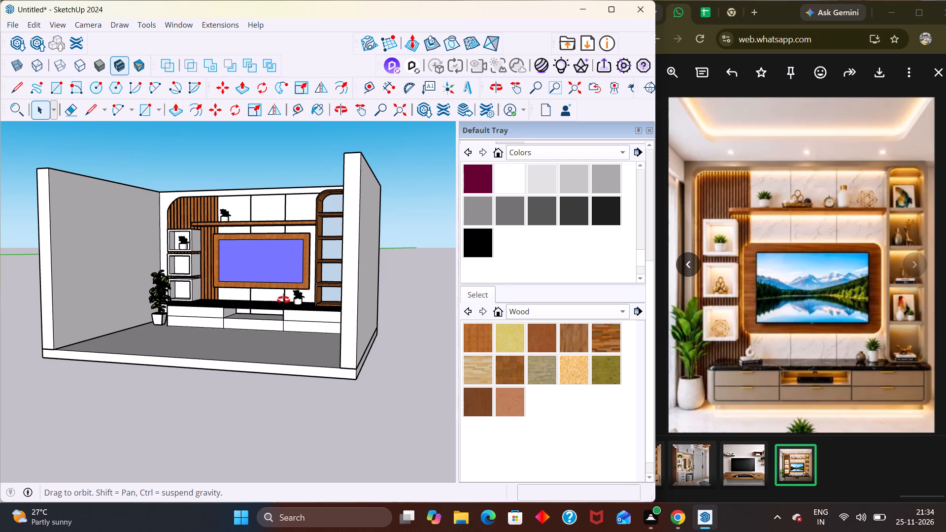
pyautogui.moveTo(283, 300); pyautogui.dragTo(339, 286, button='middle')
pyautogui.scroll(3, 196, 259)
pyautogui.moveTo(205, 213); pyautogui.dragTo(210, 385, button='middle')
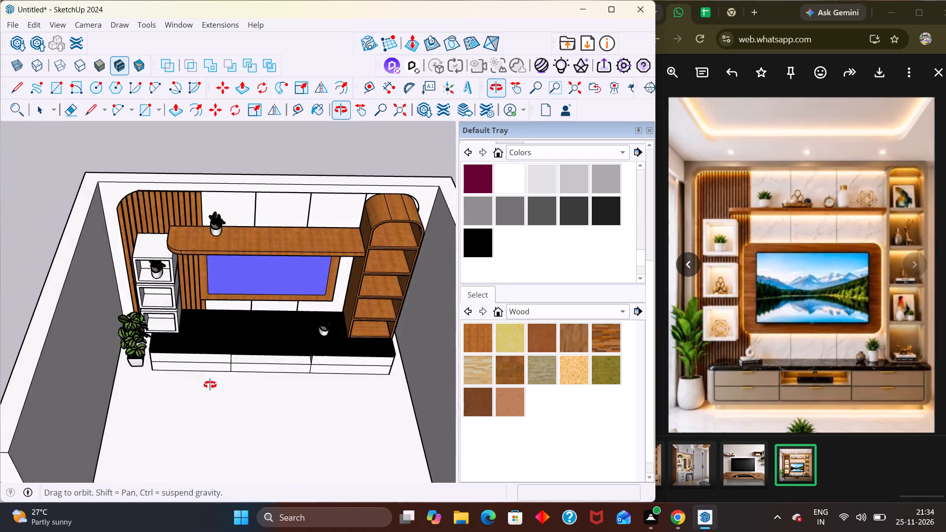
pyautogui.moveTo(210, 385); pyautogui.dragTo(198, 304, button='middle')
pyautogui.scroll(4, 181, 341)
pyautogui.scroll(-6, 211, 301)
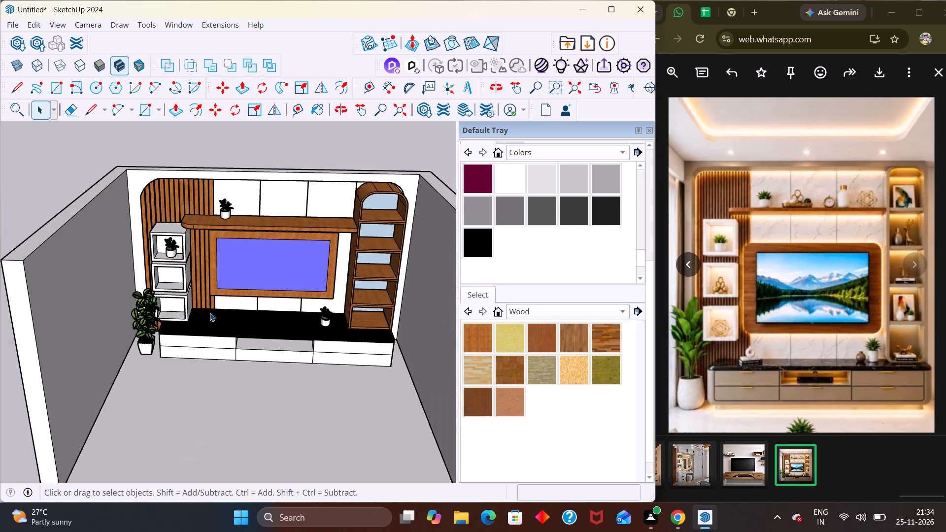
pyautogui.moveTo(182, 339); pyautogui.dragTo(192, 233, button='middle')
pyautogui.scroll(4, 192, 233)
pyautogui.scroll(4, 166, 355)
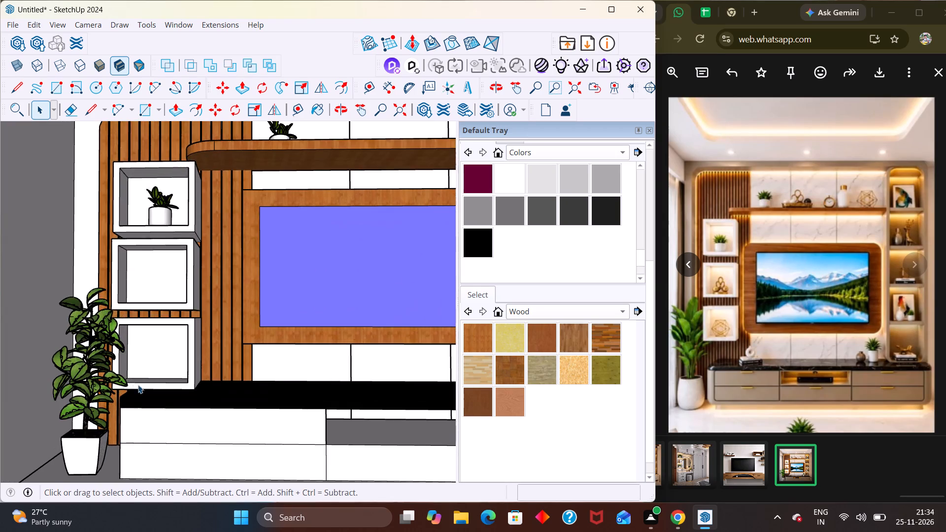
pyautogui.moveTo(130, 386); pyautogui.dragTo(122, 483, button='middle')
pyautogui.scroll(-3, 153, 383)
pyautogui.moveTo(165, 377); pyautogui.dragTo(143, 396, button='middle')
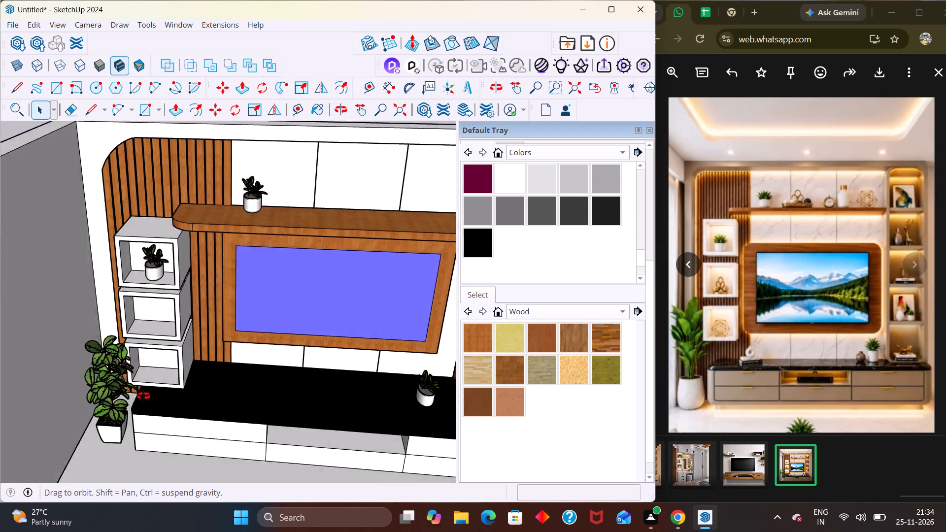
pyautogui.moveTo(143, 396); pyautogui.dragTo(200, 399, button='middle')
pyautogui.scroll(-1, 141, 420)
pyautogui.scroll(-6, 208, 375)
pyautogui.moveTo(217, 382); pyautogui.dragTo(220, 312, button='middle')
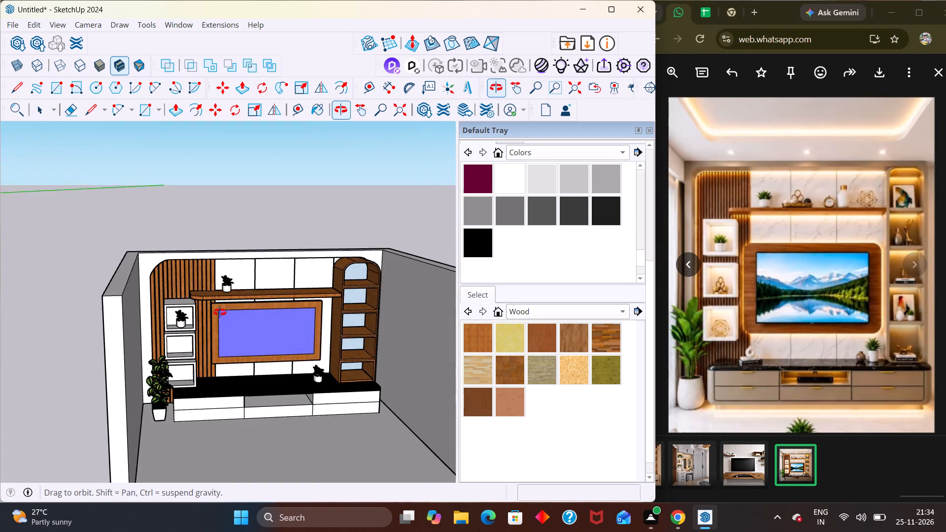
pyautogui.moveTo(220, 312); pyautogui.dragTo(220, 306, button='middle')
pyautogui.scroll(1, 220, 306)
pyautogui.moveTo(214, 348); pyautogui.dragTo(211, 305, button='middle')
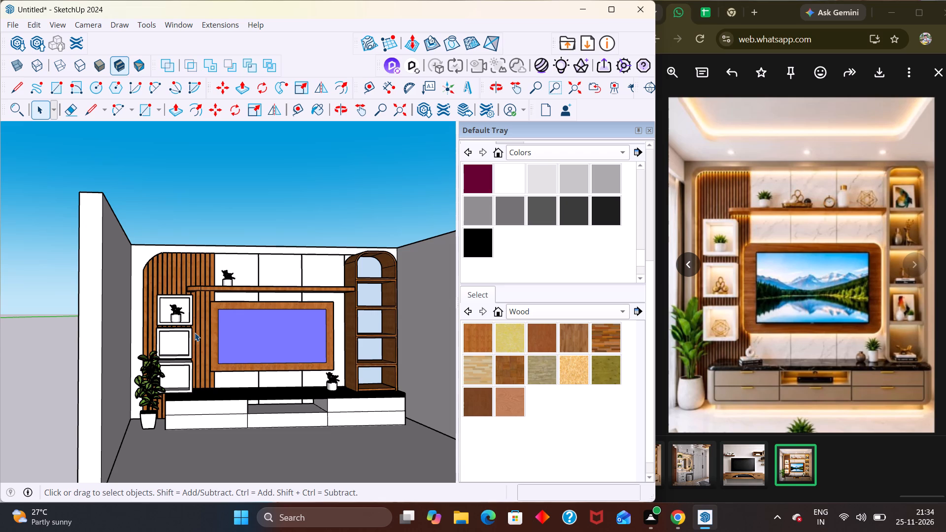
pyautogui.moveTo(245, 287); pyautogui.dragTo(293, 380, button='middle')
pyautogui.scroll(1, 293, 380)
pyautogui.moveTo(264, 339); pyautogui.dragTo(269, 419, button='middle')
pyautogui.scroll(2, 208, 262)
pyautogui.moveTo(220, 279); pyautogui.dragTo(169, 391, button='middle')
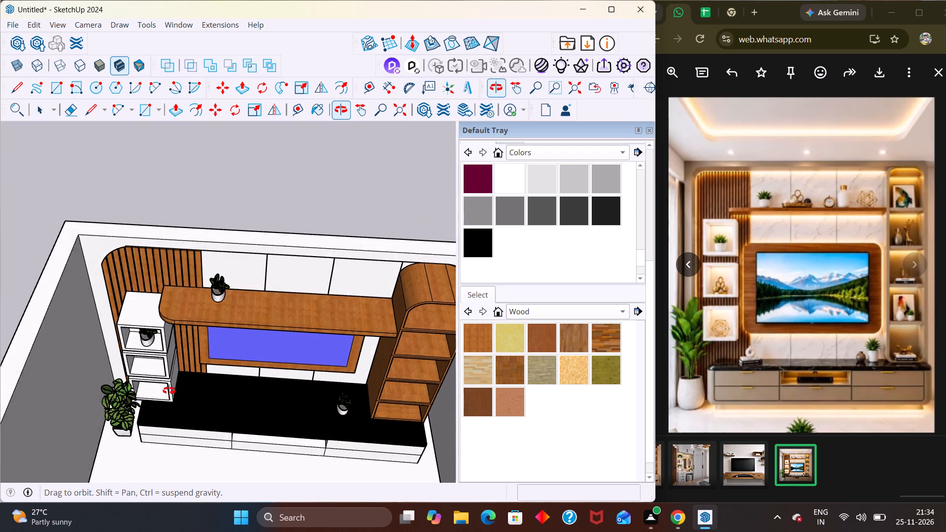
pyautogui.moveTo(169, 391); pyautogui.dragTo(172, 228, button='middle')
pyautogui.scroll(-1, 161, 324)
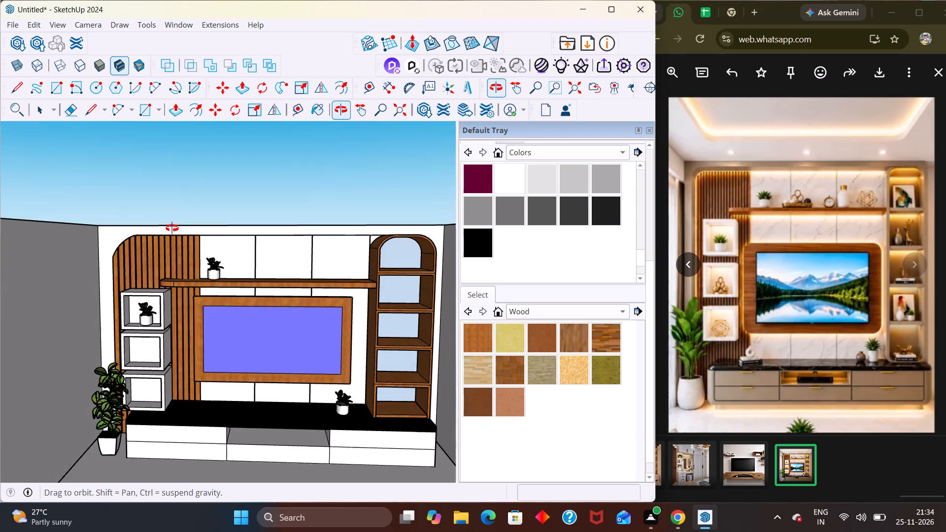
pyautogui.moveTo(172, 228); pyautogui.dragTo(173, 230, button='middle')
pyautogui.moveTo(178, 333); pyautogui.dragTo(171, 292, button='middle')
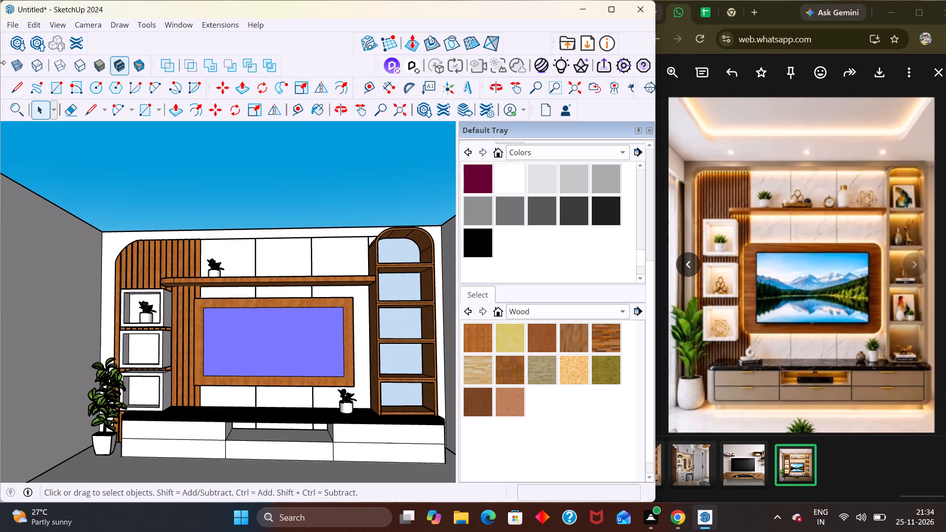
# Search 3D Warehouse for "vase" models.
pyautogui.click(19, 47)
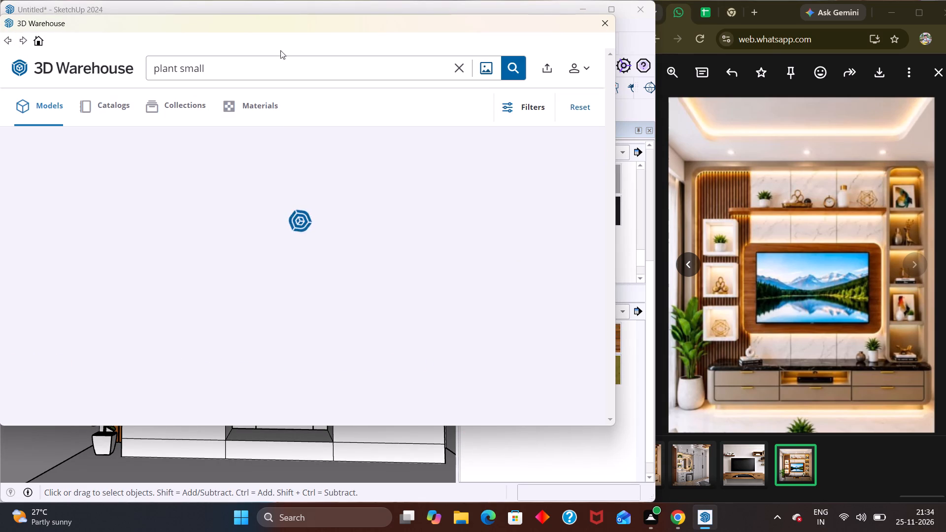
pyautogui.click(402, 101)
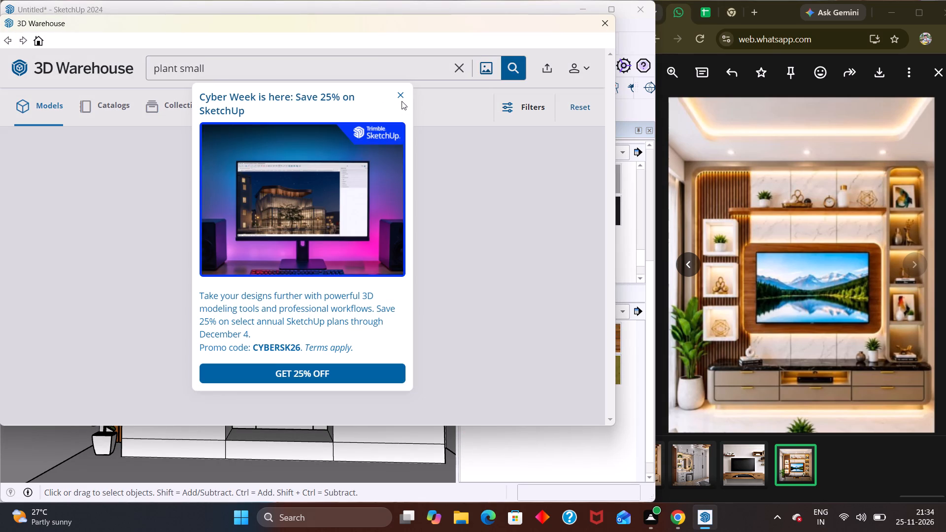
pyautogui.click(400, 93)
pyautogui.click(304, 54)
pyautogui.click(290, 67)
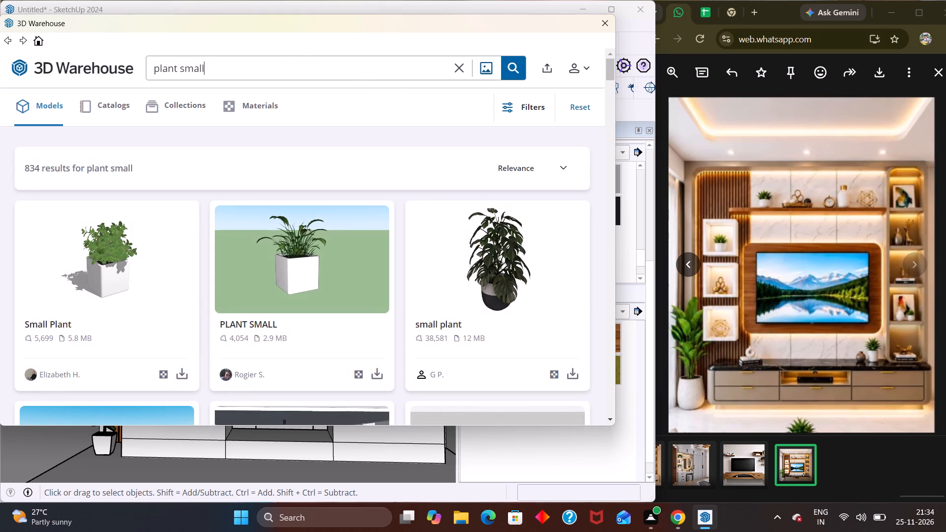
pyautogui.press('BackSpace')
pyautogui.press('BackSpace')
pyautogui.press('BackSpace')
pyautogui.press('BackSpace')
pyautogui.press('BackSpace')
pyautogui.press('BackSpace')
pyautogui.press('BackSpace')
pyautogui.press('BackSpace')
pyautogui.press('BackSpace')
pyautogui.press('BackSpace')
pyautogui.press('BackSpace')
pyautogui.press('BackSpace')
pyautogui.press('BackSpace')
pyautogui.press('BackSpace')
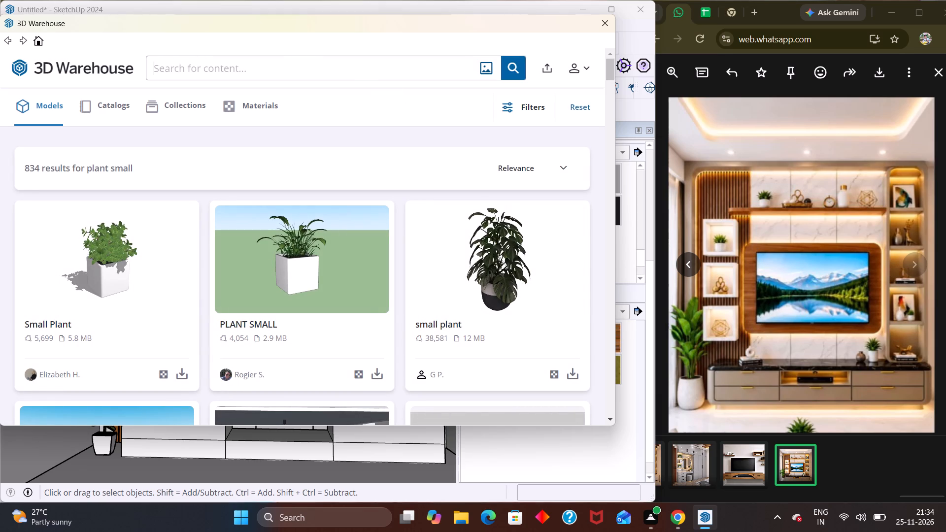
pyautogui.write('vase')
pyautogui.press('Return')
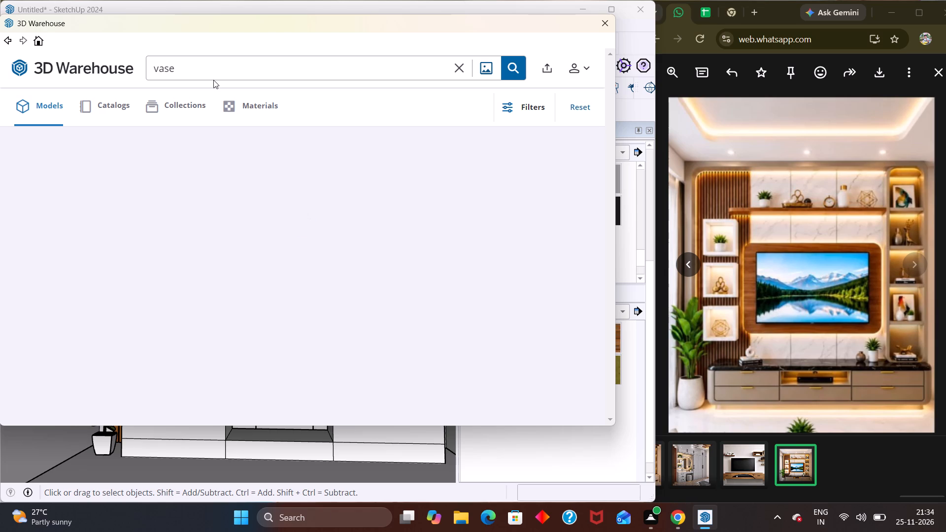
pyautogui.scroll(-3, 276, 232)
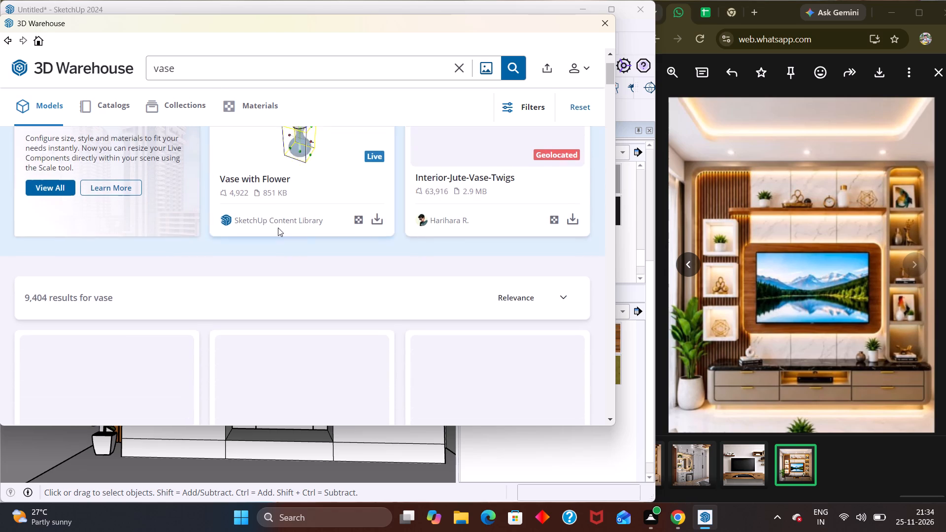
# Find the "Vase Vertical Stripes" model among the vase results and load it directly into the SketchUp model.
pyautogui.scroll(-4, 278, 227)
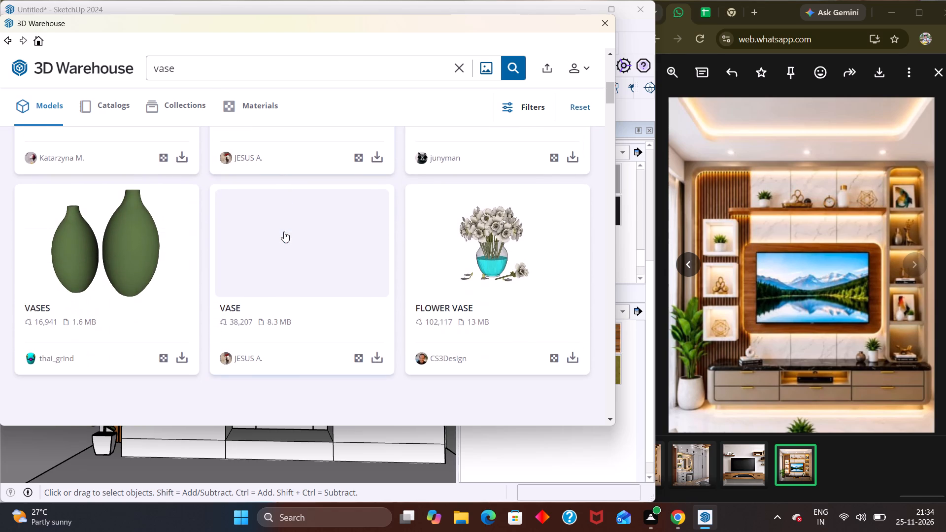
pyautogui.scroll(-7, 284, 232)
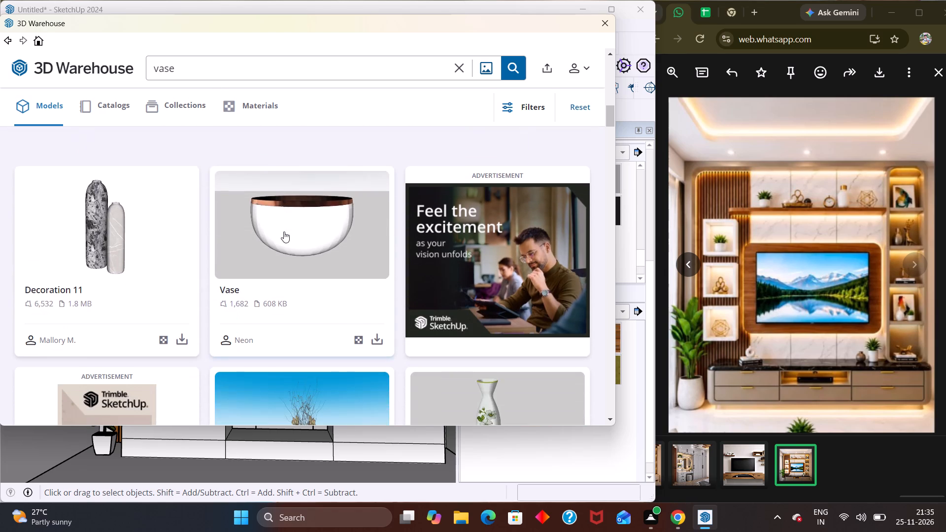
pyautogui.scroll(-7, 284, 232)
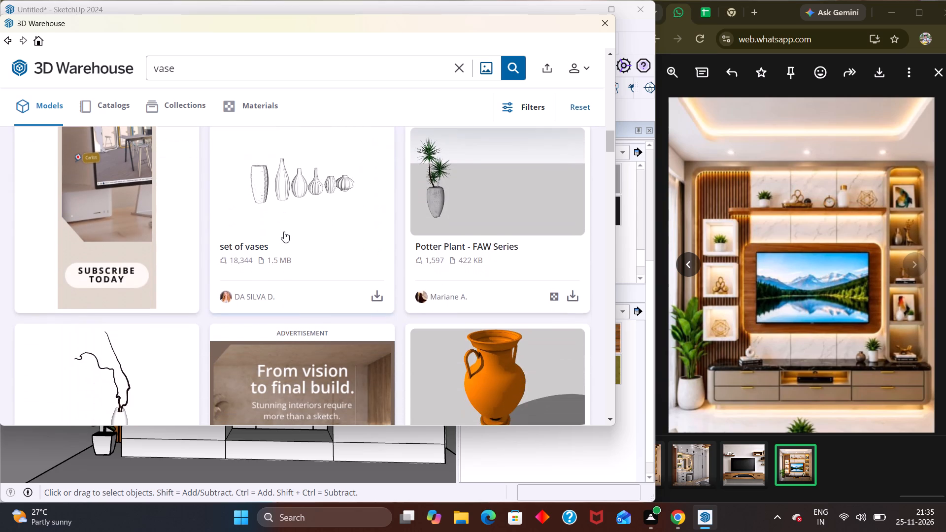
pyautogui.scroll(-8, 284, 232)
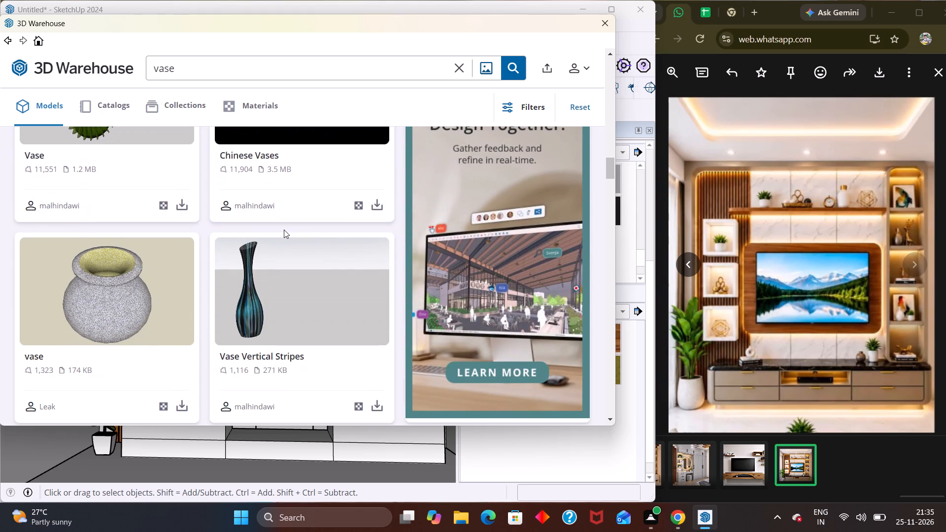
pyautogui.scroll(-2, 284, 230)
pyautogui.click(380, 280)
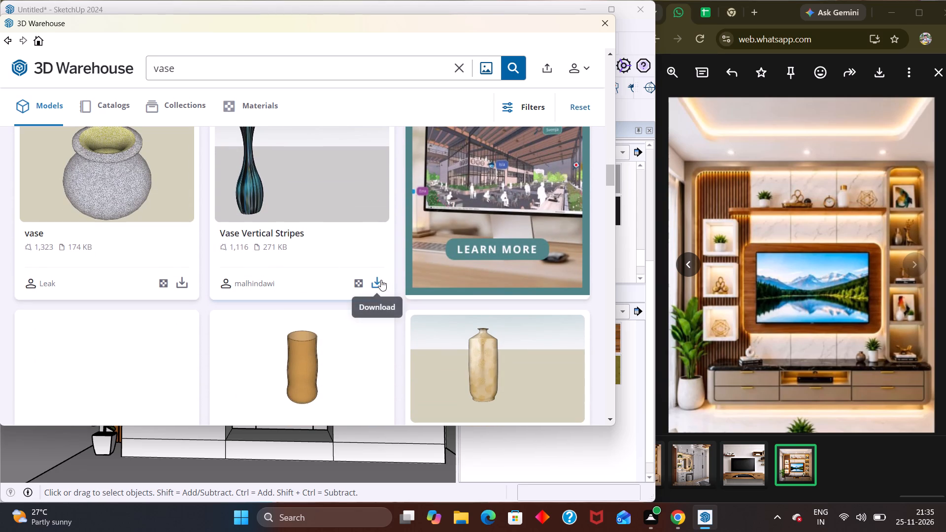
pyautogui.click(264, 237)
pyautogui.scroll(-1, 272, 234)
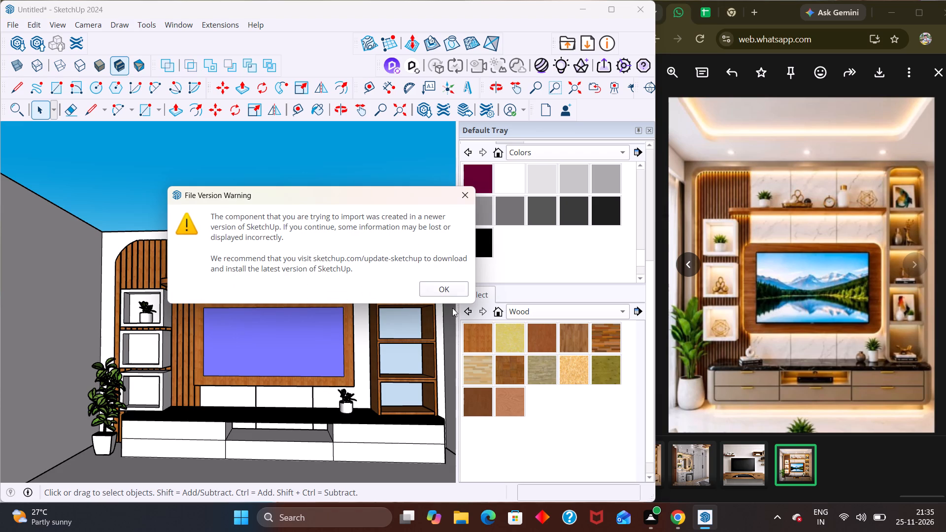
pyautogui.click(444, 288)
# Place the striped vase on the open ground outside the room, beside the TV wall model.
pyautogui.scroll(3, 145, 358)
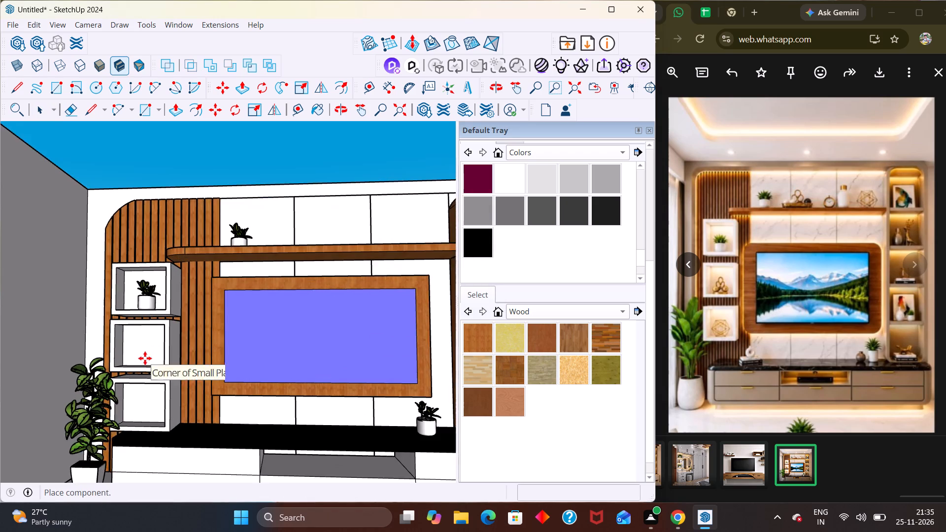
pyautogui.scroll(3, 145, 358)
pyautogui.moveTo(148, 358); pyautogui.dragTo(148, 377, button='middle')
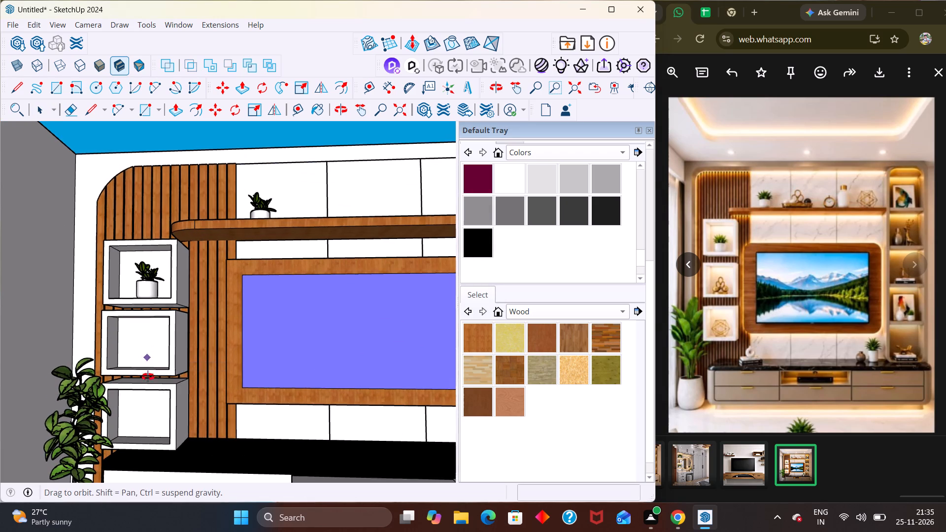
pyautogui.moveTo(148, 377); pyautogui.dragTo(147, 411, button='middle')
pyautogui.scroll(-1, 156, 375)
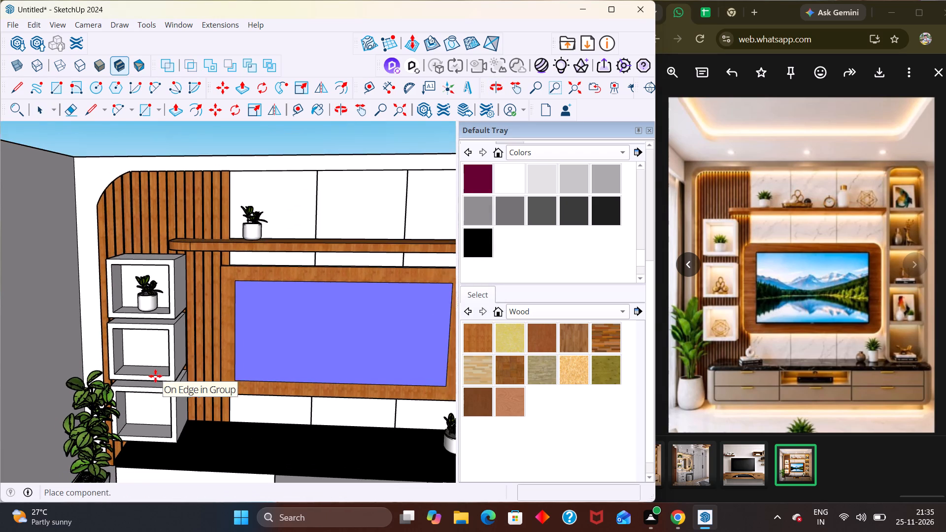
pyautogui.scroll(2, 155, 376)
pyautogui.scroll(-1, 154, 376)
pyautogui.scroll(7, 154, 376)
pyautogui.moveTo(160, 397); pyautogui.dragTo(163, 413, button='middle')
pyautogui.scroll(-5, 154, 374)
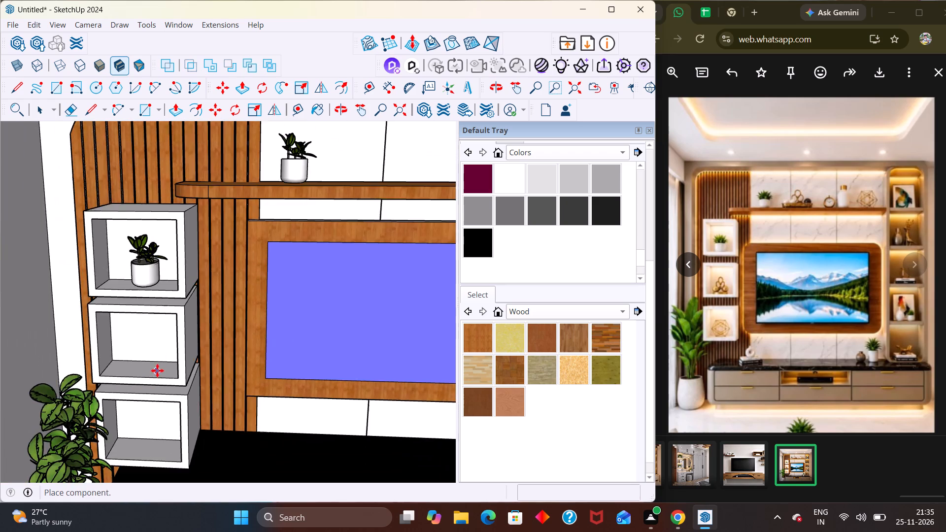
pyautogui.moveTo(157, 370); pyautogui.dragTo(153, 411, button='middle')
pyautogui.scroll(1, 153, 411)
pyautogui.scroll(-4, 154, 370)
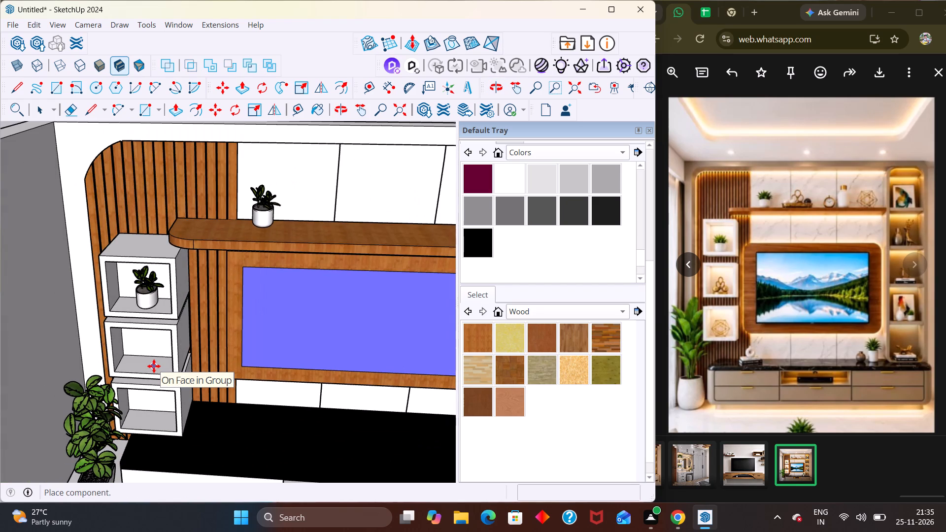
pyautogui.scroll(-6, 251, 276)
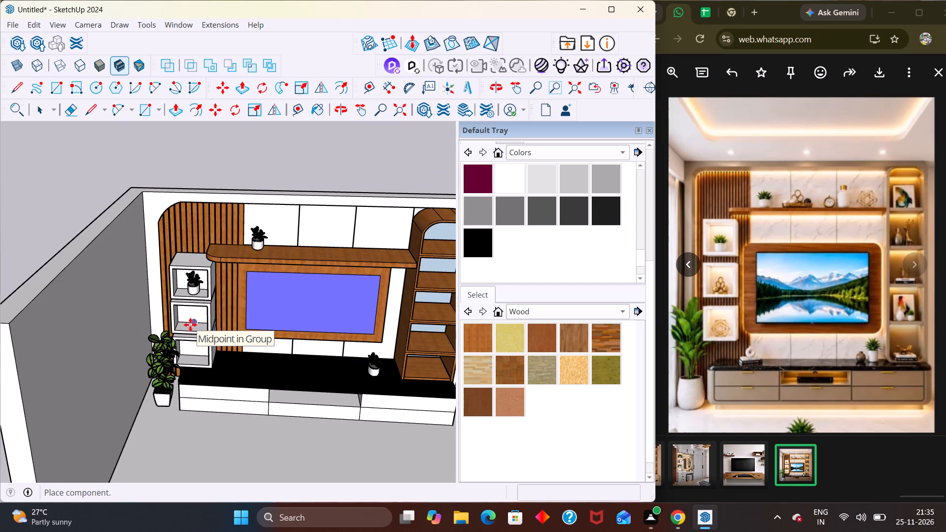
pyautogui.moveTo(190, 342); pyautogui.dragTo(137, 283, button='middle')
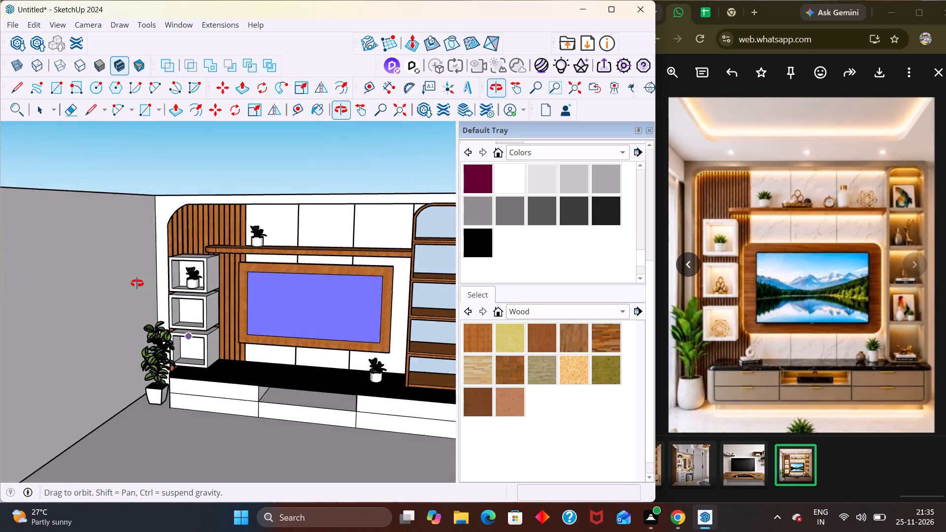
pyautogui.moveTo(137, 283); pyautogui.dragTo(197, 303, button='middle')
pyautogui.scroll(-4, 196, 303)
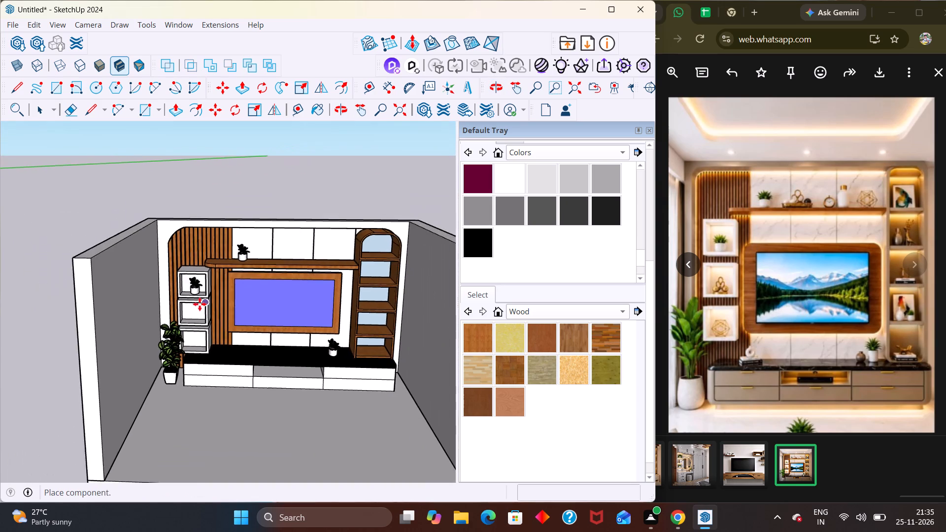
pyautogui.scroll(-2, 230, 248)
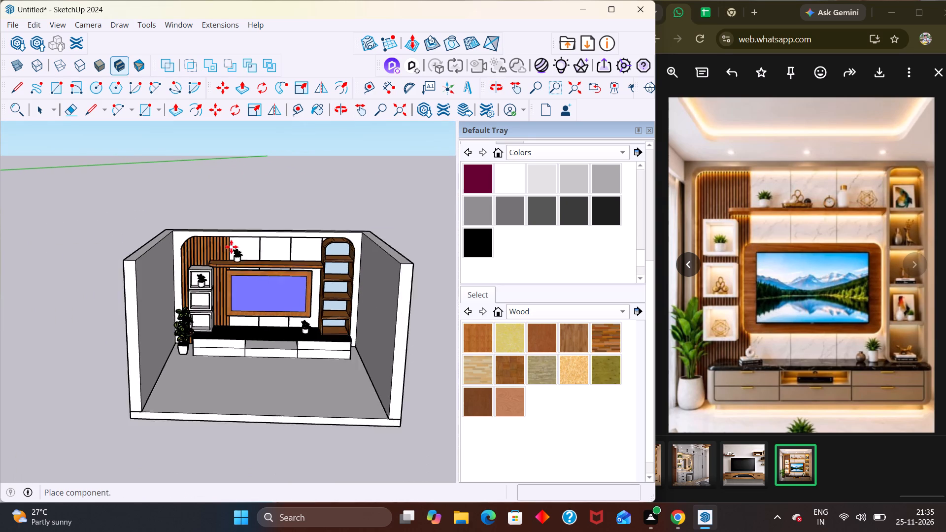
pyautogui.scroll(-6, 231, 247)
pyautogui.scroll(-3, 95, 333)
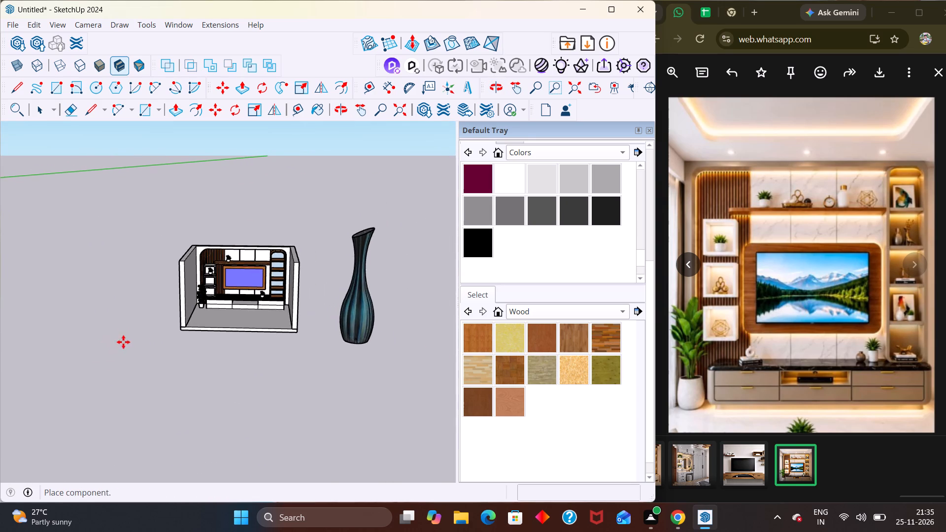
pyautogui.scroll(-2, 123, 342)
pyautogui.click(202, 364)
pyautogui.press('Escape')
# Scale down the striped vase's height along the blue axis to a factor of about 0.33.
pyautogui.scroll(2, 363, 351)
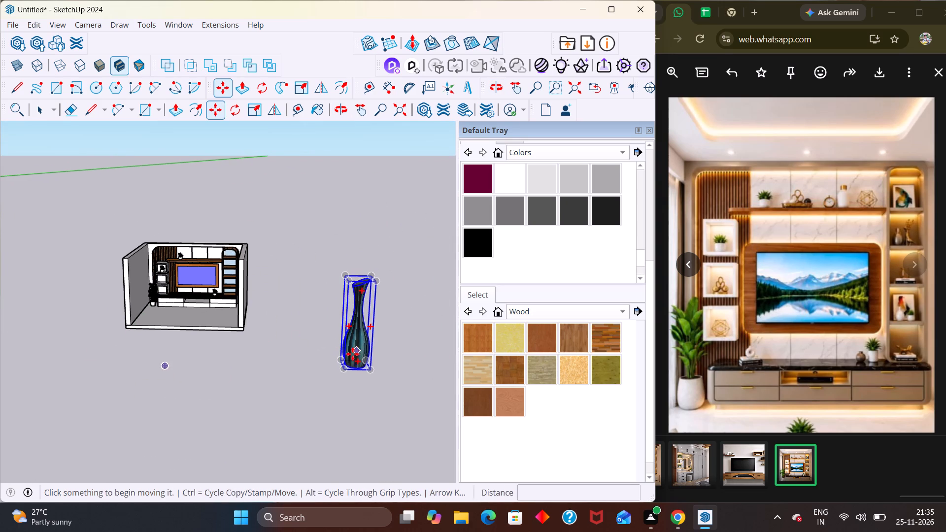
pyautogui.press('s')
pyautogui.scroll(4, 362, 338)
pyautogui.moveTo(364, 343); pyautogui.dragTo(347, 435, button='middle')
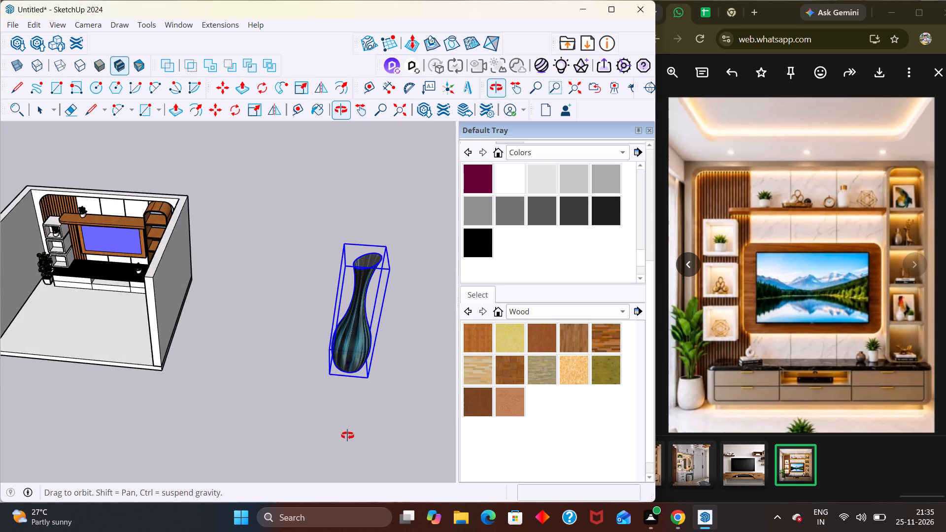
pyautogui.moveTo(347, 435); pyautogui.dragTo(346, 429, button='middle')
pyautogui.press('space')
pyautogui.click(363, 306)
pyautogui.press('s')
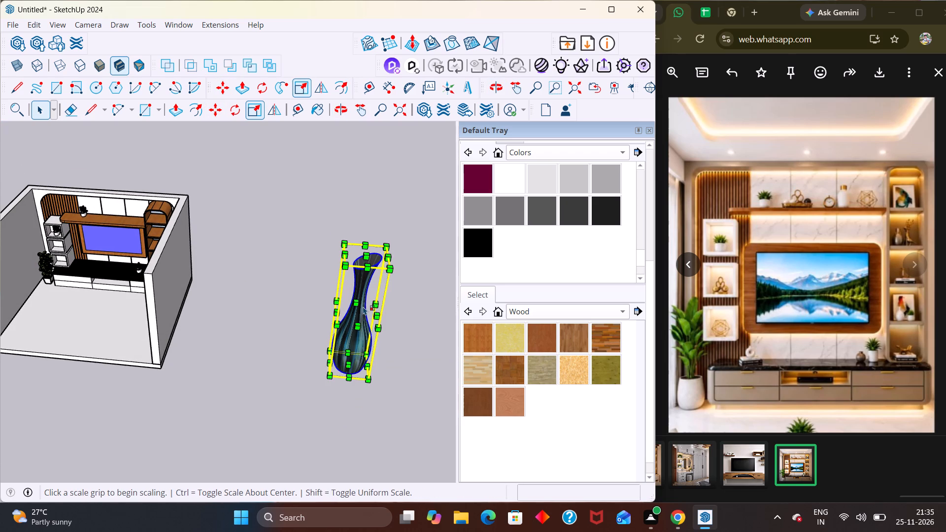
pyautogui.click(368, 255)
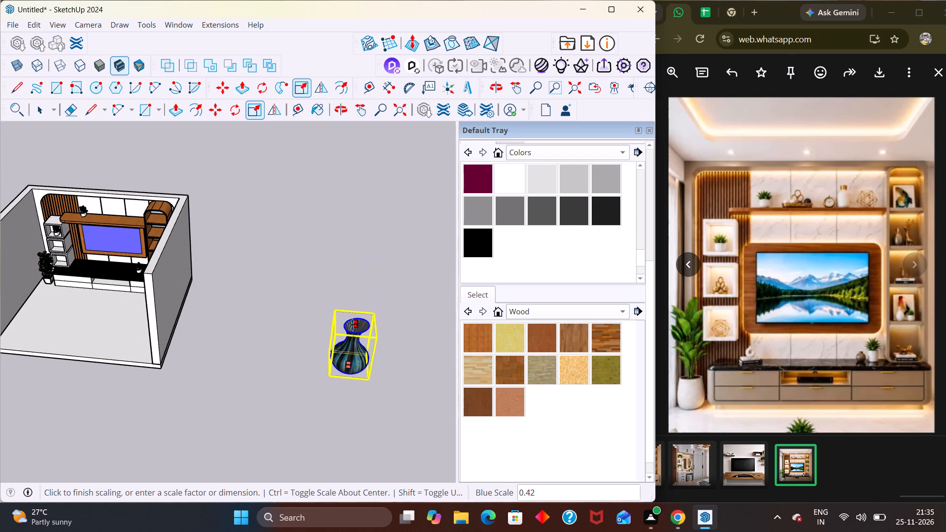
pyautogui.moveTo(351, 325); pyautogui.dragTo(352, 230, button='middle')
pyautogui.scroll(5, 351, 325)
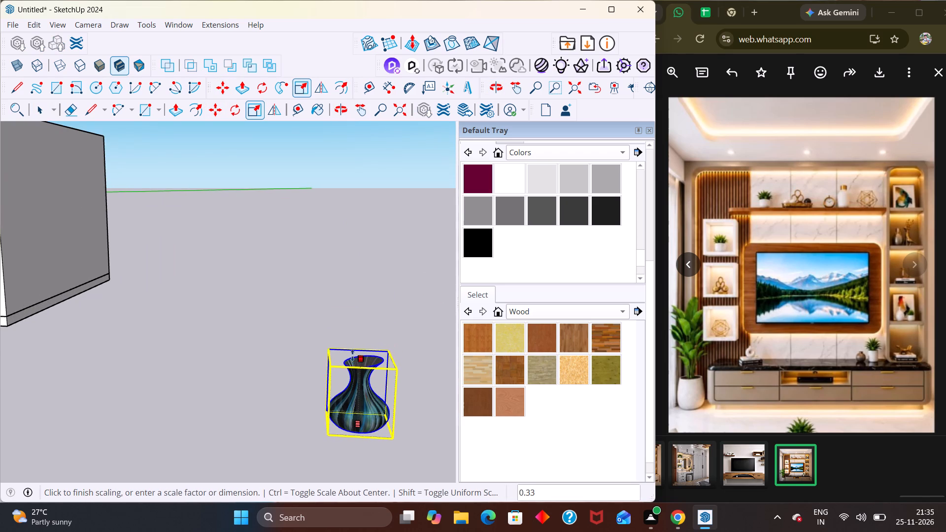
pyautogui.click(352, 355)
# Slim the vase's width and depth in stages, finishing with scale factors of about 0.62 along green and 0.82 along red.
pyautogui.moveTo(324, 389); pyautogui.dragTo(381, 403, button='middle')
pyautogui.scroll(1, 379, 405)
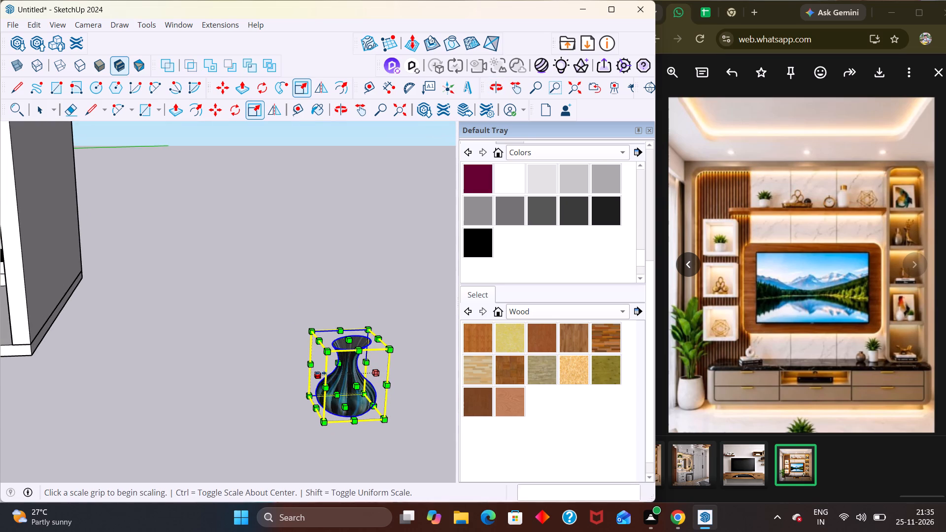
pyautogui.click(320, 373)
pyautogui.click(335, 372)
pyautogui.scroll(5, 360, 383)
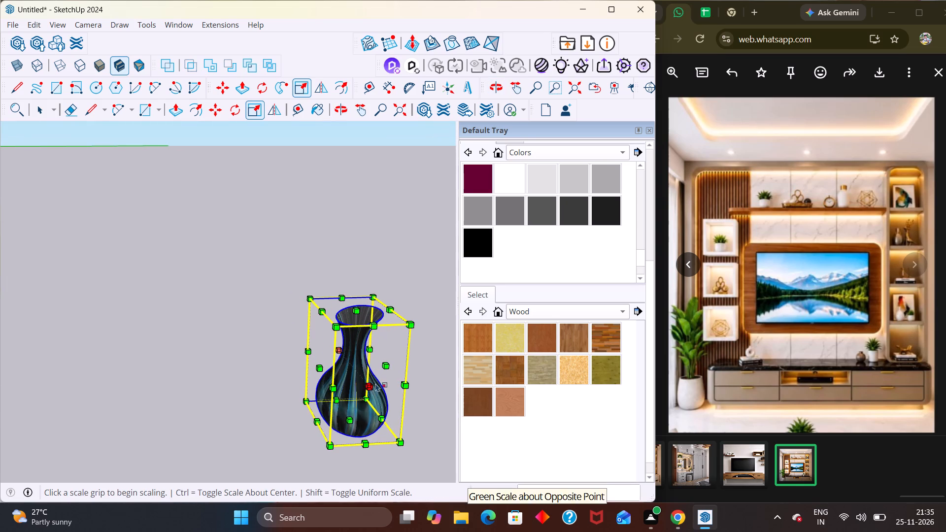
pyautogui.moveTo(381, 377); pyautogui.dragTo(463, 353, button='middle')
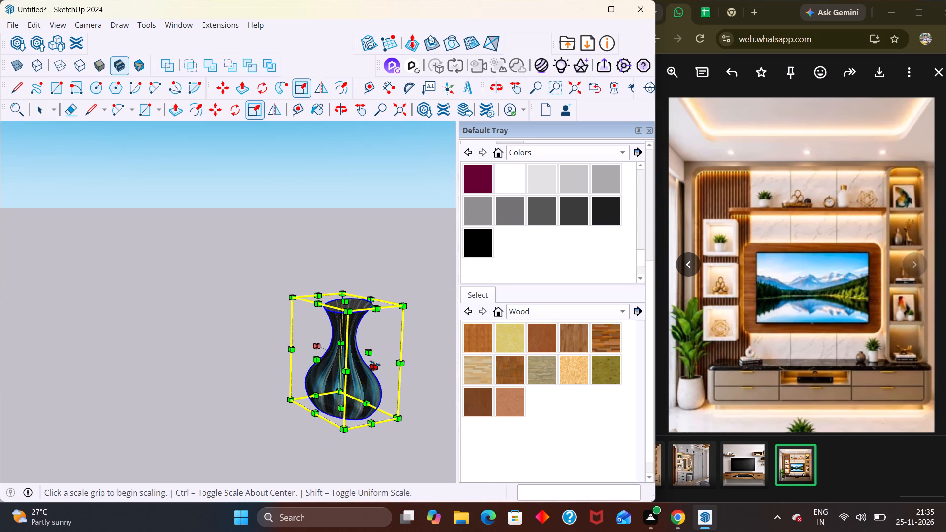
pyautogui.click(375, 363)
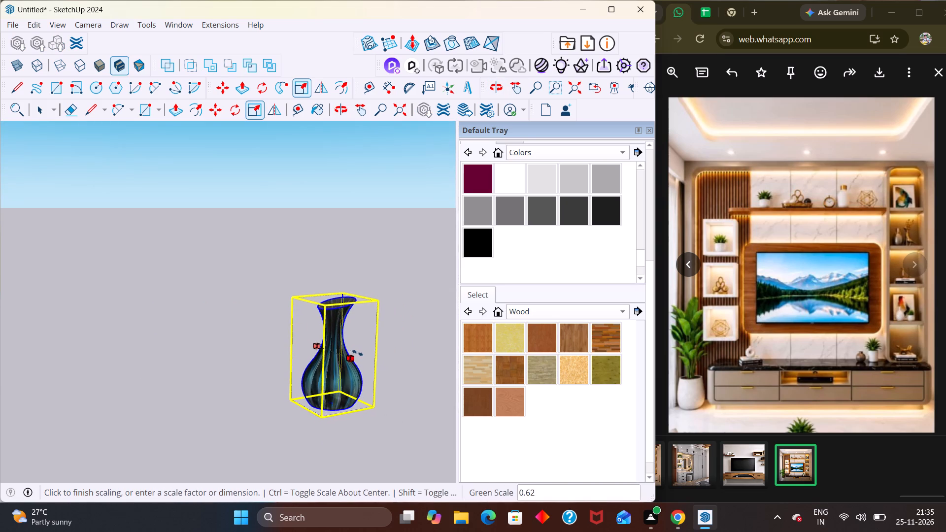
pyautogui.click(357, 353)
pyautogui.moveTo(377, 365); pyautogui.dragTo(88, 362, button='middle')
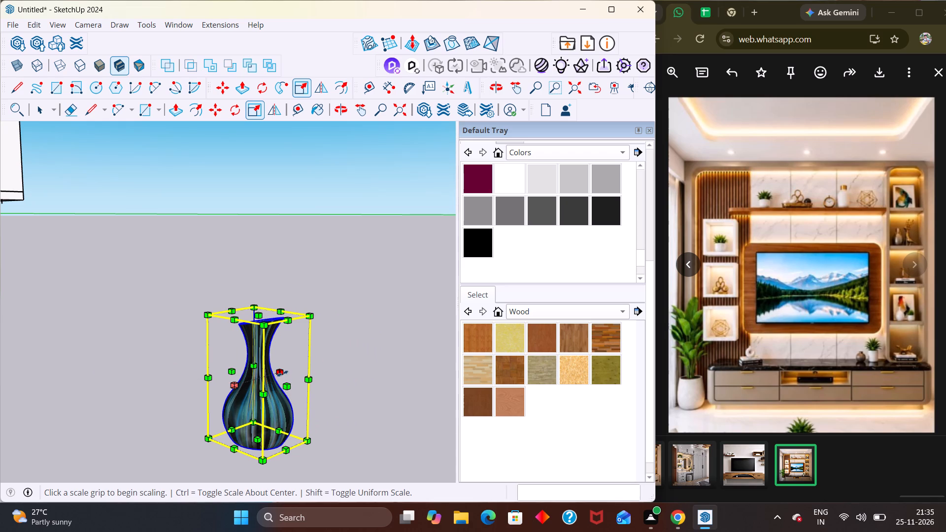
pyautogui.click(286, 386)
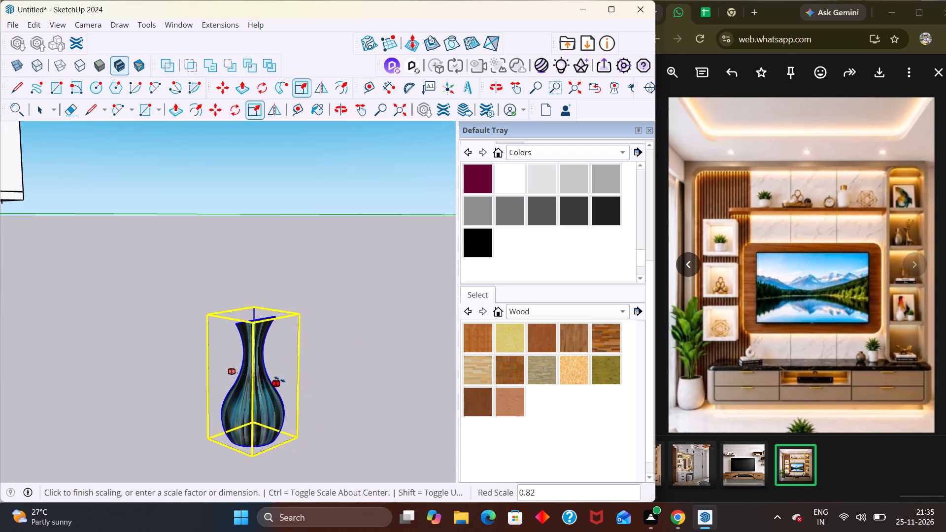
pyautogui.click(279, 379)
# Shorten the slimmed vase along the blue axis by a scale factor of 0.77.
pyautogui.moveTo(216, 375); pyautogui.dragTo(286, 368, button='middle')
pyautogui.moveTo(275, 414); pyautogui.dragTo(319, 451, button='middle')
pyautogui.moveTo(296, 337); pyautogui.dragTo(339, 407, button='middle')
pyautogui.scroll(1, 338, 407)
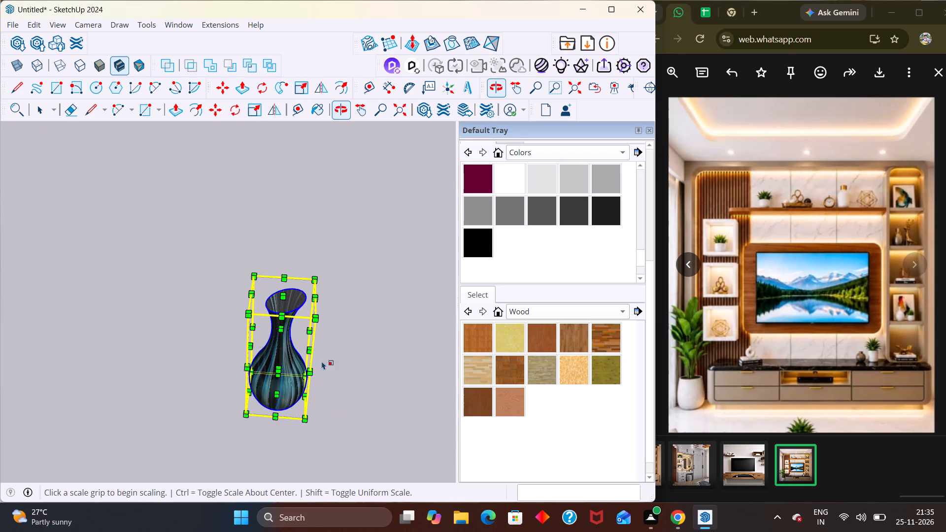
pyautogui.click(283, 299)
pyautogui.click(287, 321)
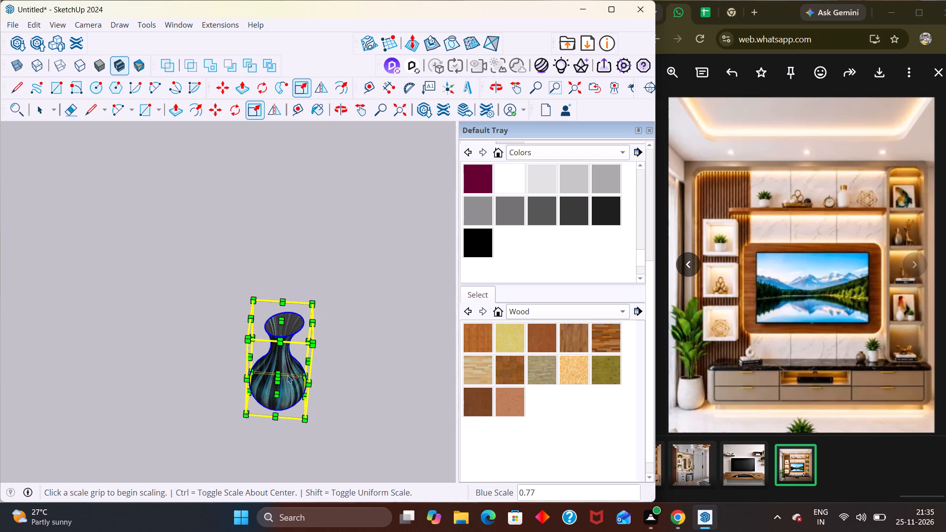
# Move the striped vase from the ground outside the room to the middle white box shelf, snapping its corner to the box's edge.
pyautogui.moveTo(280, 373); pyautogui.dragTo(293, 294, button='middle')
pyautogui.moveTo(283, 409); pyautogui.dragTo(283, 313, button='middle')
pyautogui.scroll(3, 283, 314)
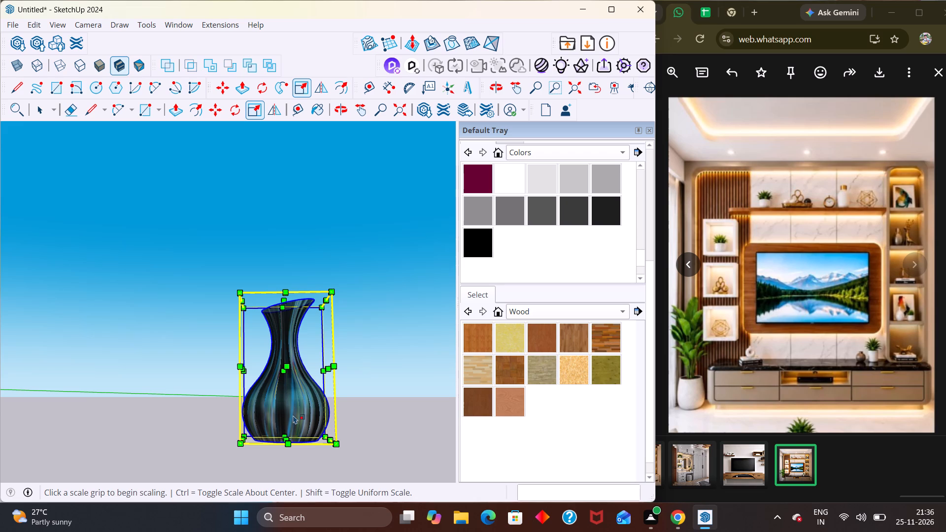
pyautogui.press('m')
pyautogui.click(334, 443)
pyautogui.scroll(-3, 318, 382)
pyautogui.scroll(1, 350, 396)
pyautogui.scroll(-9, 350, 398)
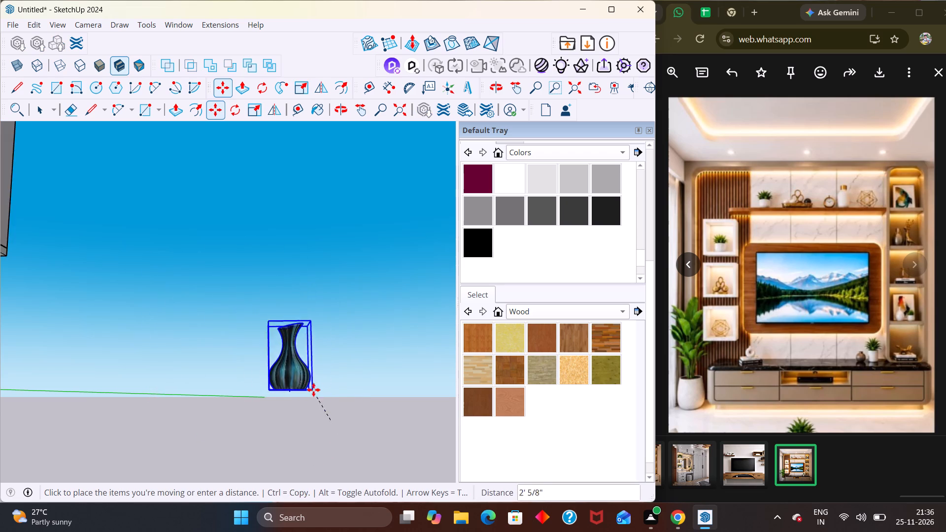
pyautogui.scroll(-2, 313, 390)
pyautogui.scroll(1, 331, 392)
pyautogui.scroll(-5, 336, 390)
pyautogui.scroll(1, 315, 398)
pyautogui.scroll(-3, 317, 399)
pyautogui.moveTo(196, 374); pyautogui.dragTo(310, 506, button='middle')
pyautogui.scroll(-5, 149, 420)
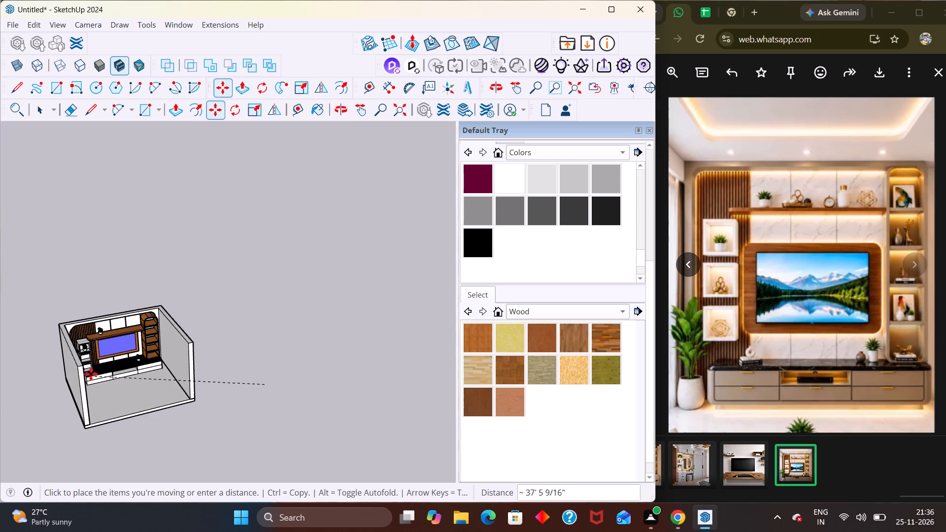
pyautogui.scroll(6, 91, 374)
pyautogui.scroll(-2, 88, 368)
pyautogui.scroll(9, 88, 368)
pyautogui.moveTo(119, 393); pyautogui.dragTo(35, 304, button='middle')
pyautogui.scroll(10, 35, 306)
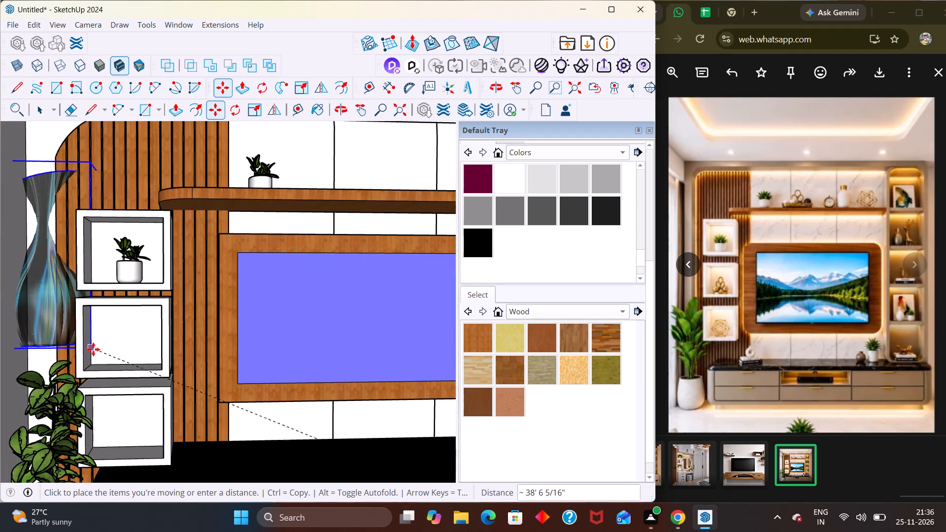
pyautogui.scroll(-5, 172, 380)
pyautogui.scroll(8, 179, 366)
pyautogui.scroll(-2, 188, 349)
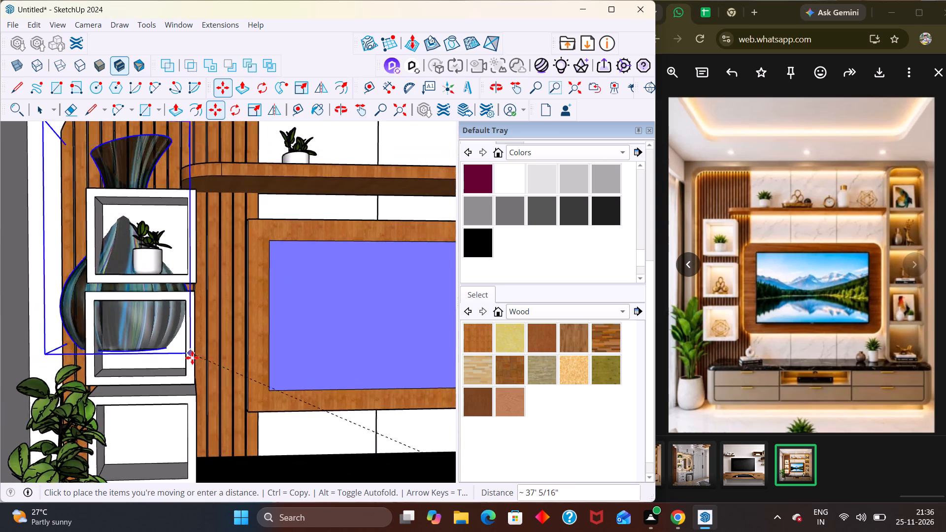
pyautogui.scroll(-2, 192, 358)
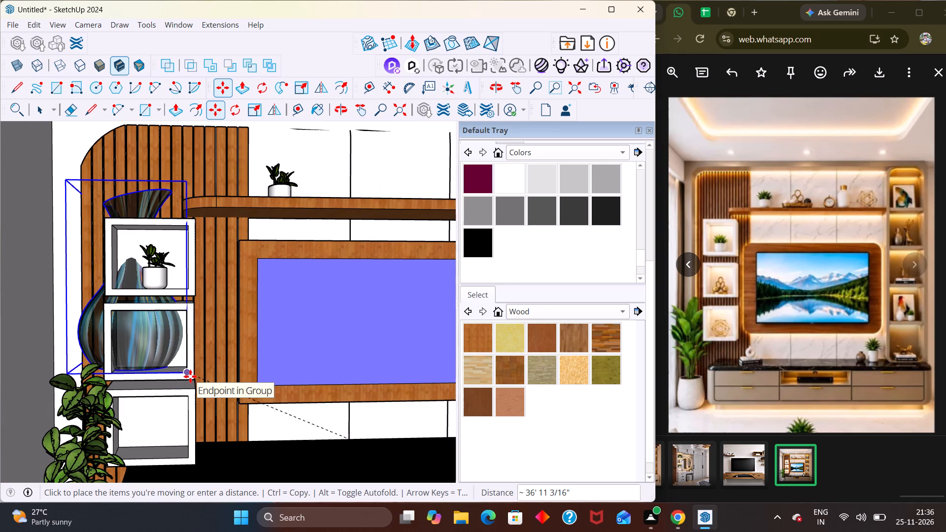
pyautogui.click(190, 376)
# Reduce the vase to fit the middle box, scaling its height down along blue and its width to about 0.38 along red.
pyautogui.press('s')
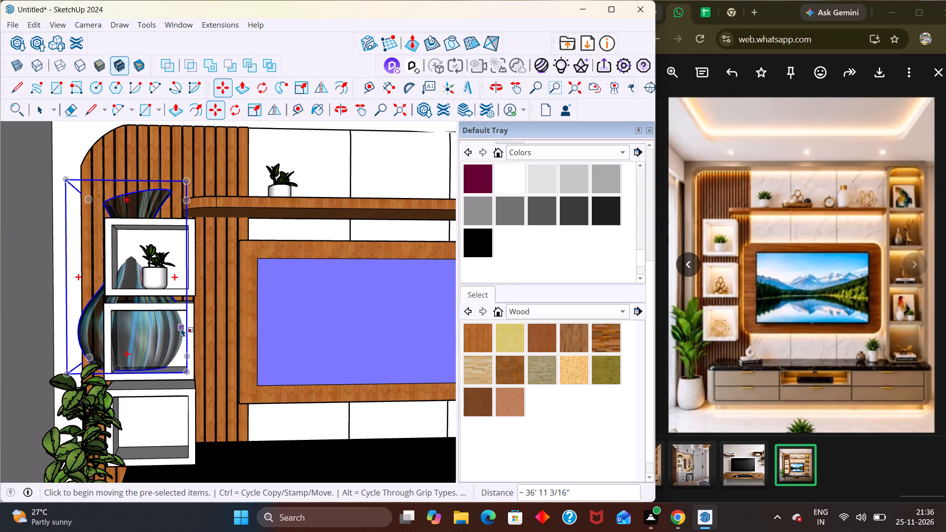
pyautogui.click(133, 192)
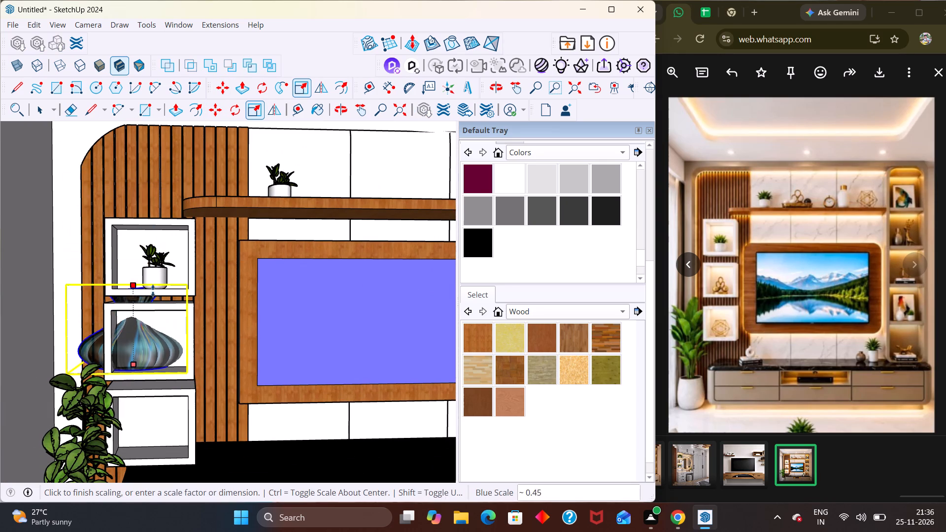
pyautogui.click(140, 309)
pyautogui.moveTo(166, 335); pyautogui.dragTo(114, 390, button='middle')
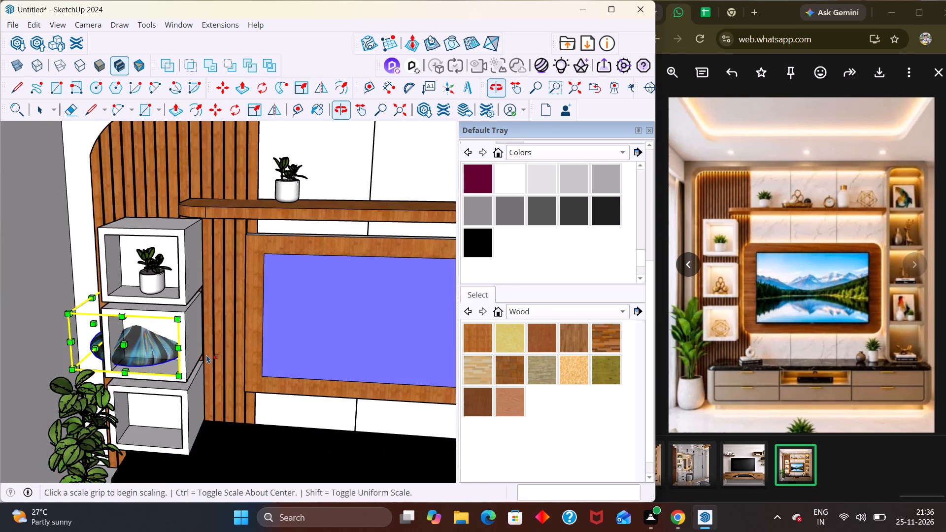
pyautogui.scroll(1, 198, 348)
pyautogui.moveTo(131, 345); pyautogui.dragTo(163, 347, button='middle')
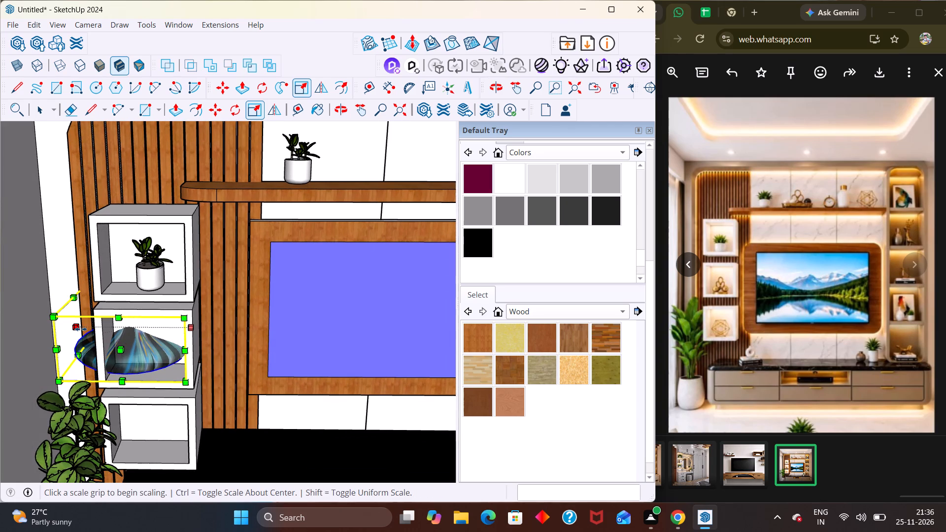
pyautogui.click(79, 328)
pyautogui.click(140, 344)
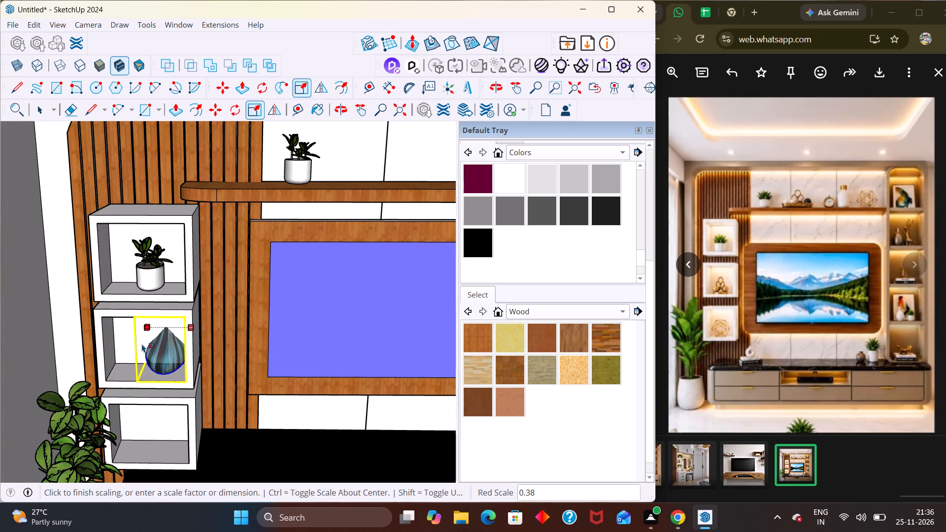
pyautogui.scroll(4, 187, 337)
pyautogui.moveTo(195, 344); pyautogui.dragTo(242, 314, button='middle')
pyautogui.scroll(1, 117, 357)
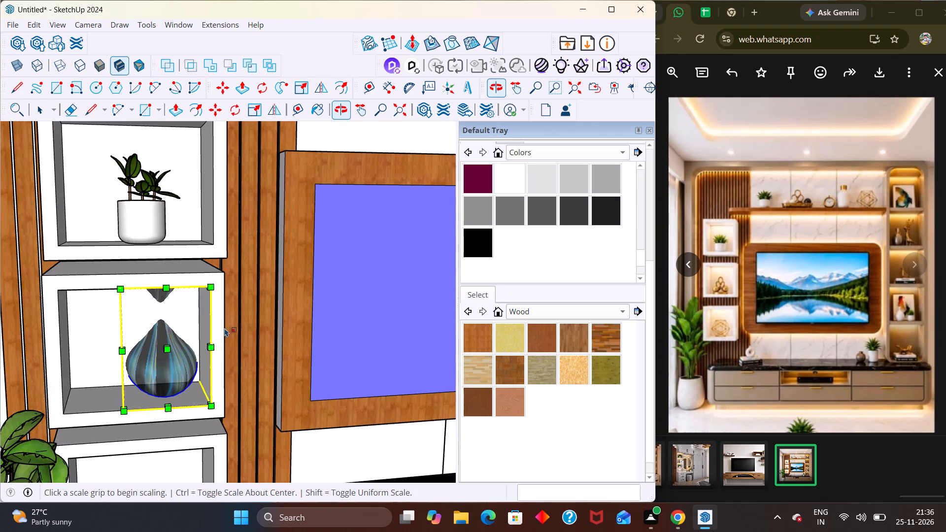
# Move the vase out of the middle box onto the room floor in front of the tall potted plant, about 6' 11 11/16" away.
pyautogui.press('space')
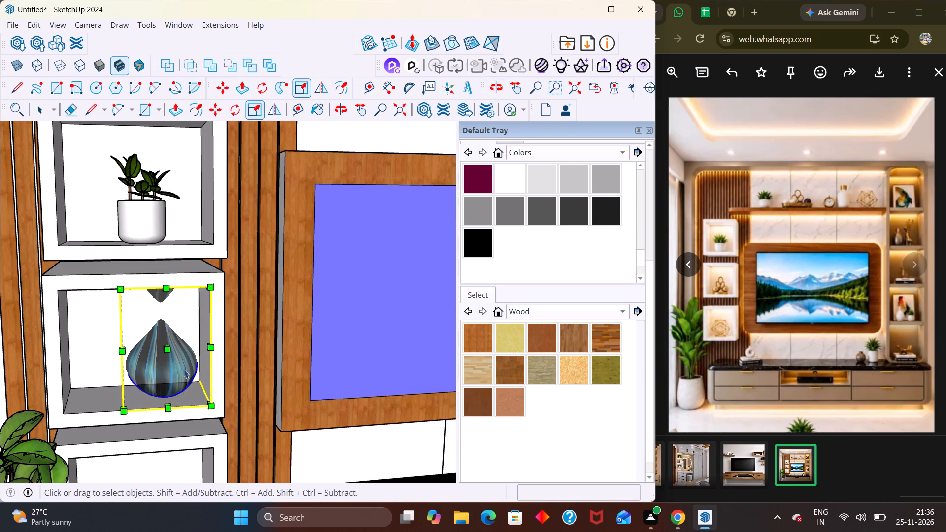
pyautogui.click(184, 370)
pyautogui.press('m')
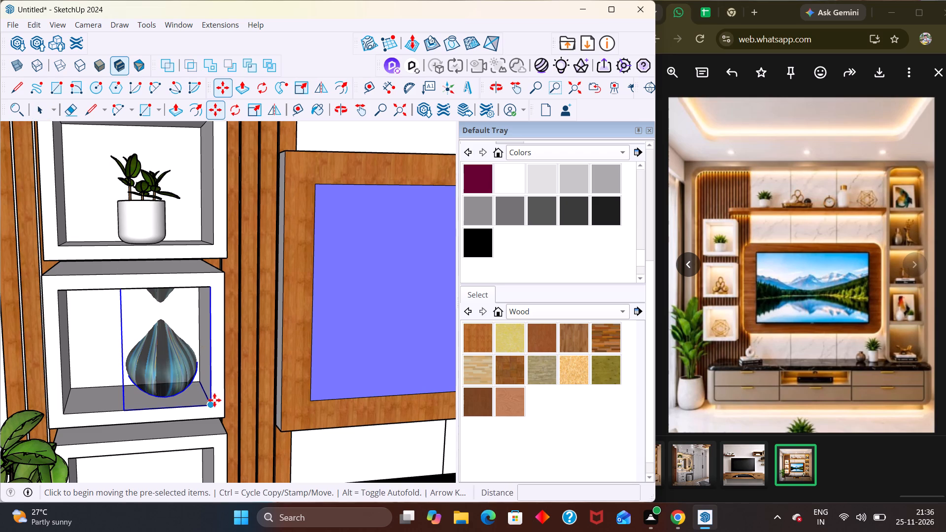
pyautogui.click(212, 402)
pyautogui.scroll(-5, 148, 396)
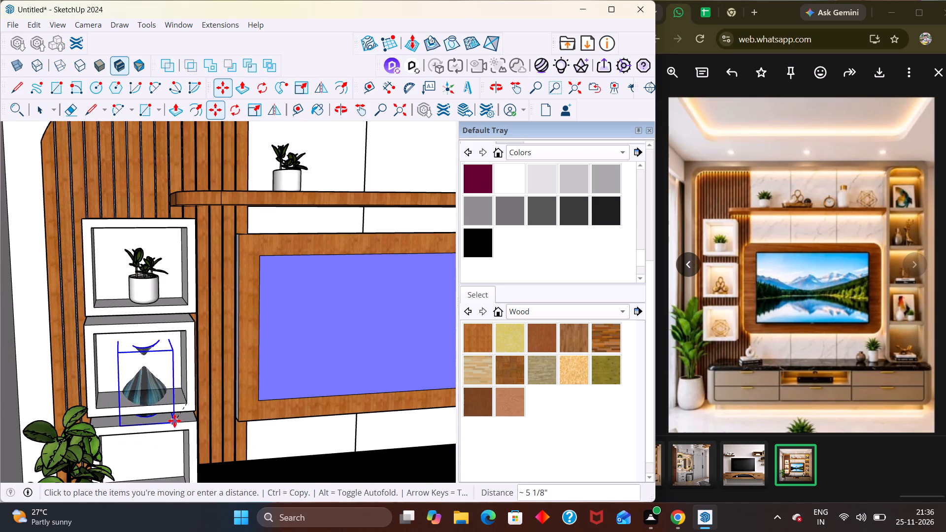
pyautogui.moveTo(166, 427); pyautogui.dragTo(135, 424, button='middle')
pyautogui.scroll(-6, 169, 379)
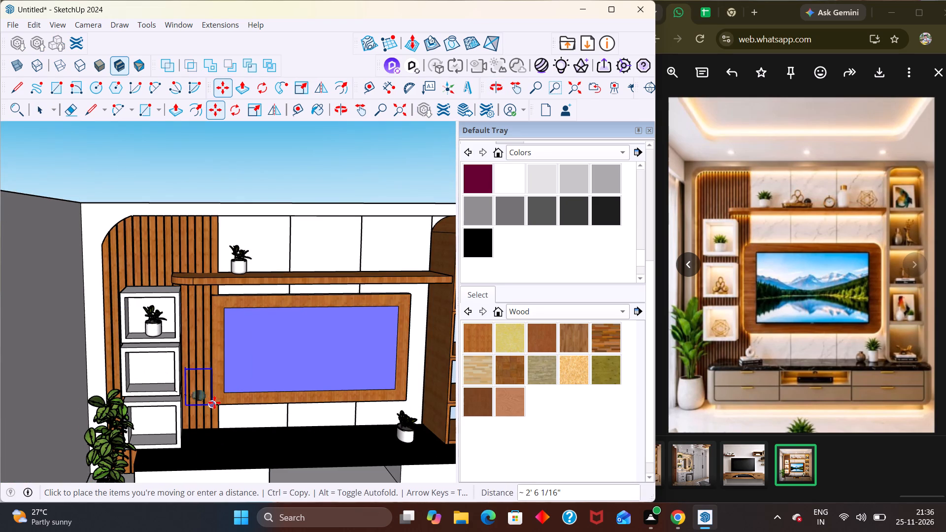
pyautogui.moveTo(139, 419); pyautogui.dragTo(120, 426, button='middle')
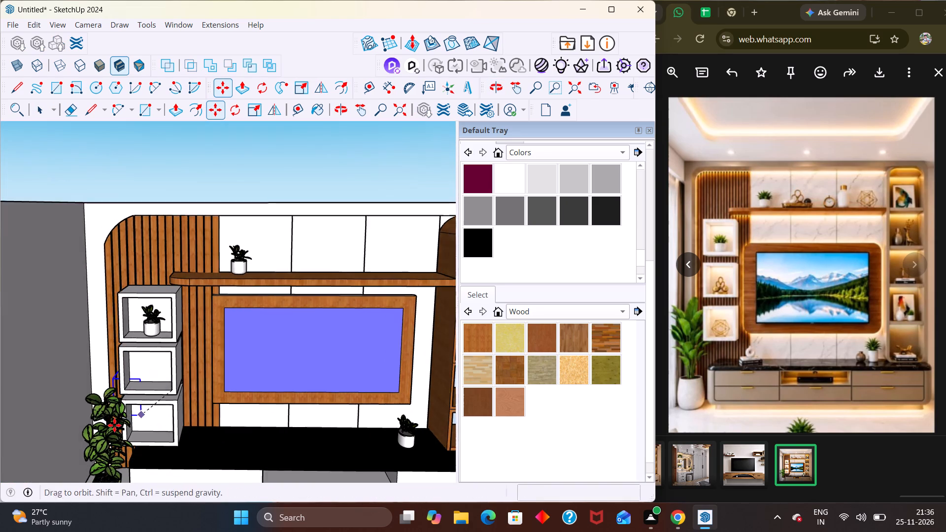
pyautogui.scroll(-1, 113, 425)
pyautogui.scroll(-4, 151, 348)
pyautogui.moveTo(136, 407); pyautogui.dragTo(68, 416, button='middle')
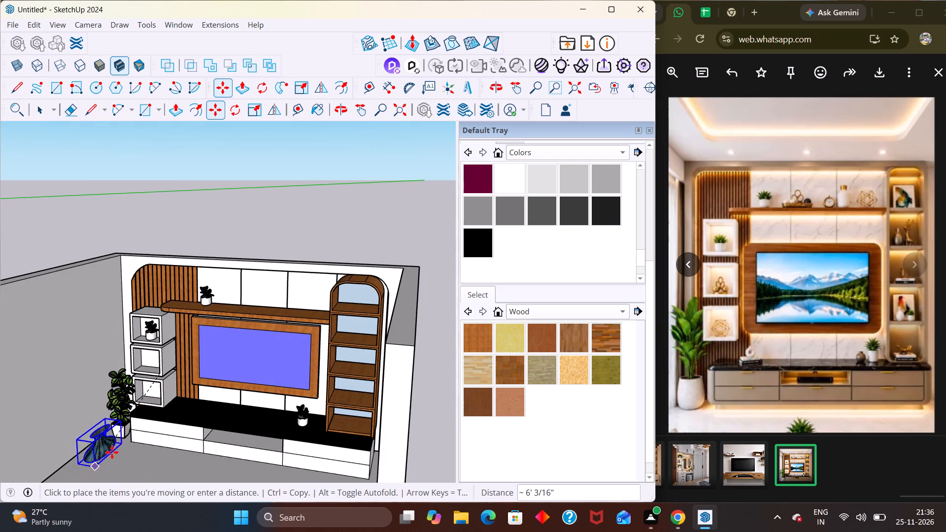
pyautogui.click(81, 478)
pyautogui.moveTo(148, 428); pyautogui.dragTo(138, 435, button='middle')
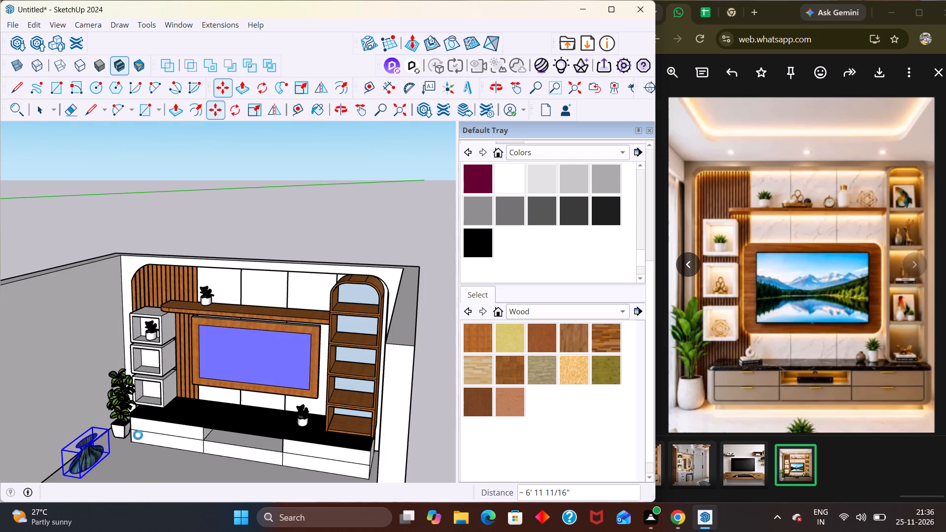
pyautogui.moveTo(138, 435); pyautogui.dragTo(120, 414, button='middle')
# Slim the vase on the floor by scaling it down along green, and along red by a factor of 0.75.
pyautogui.scroll(-6, 166, 349)
pyautogui.scroll(19, 122, 428)
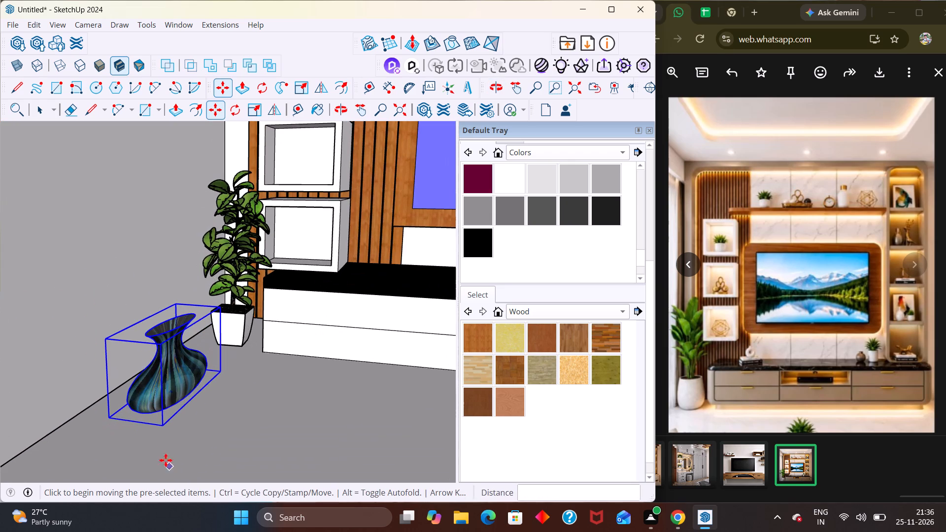
pyautogui.press('s')
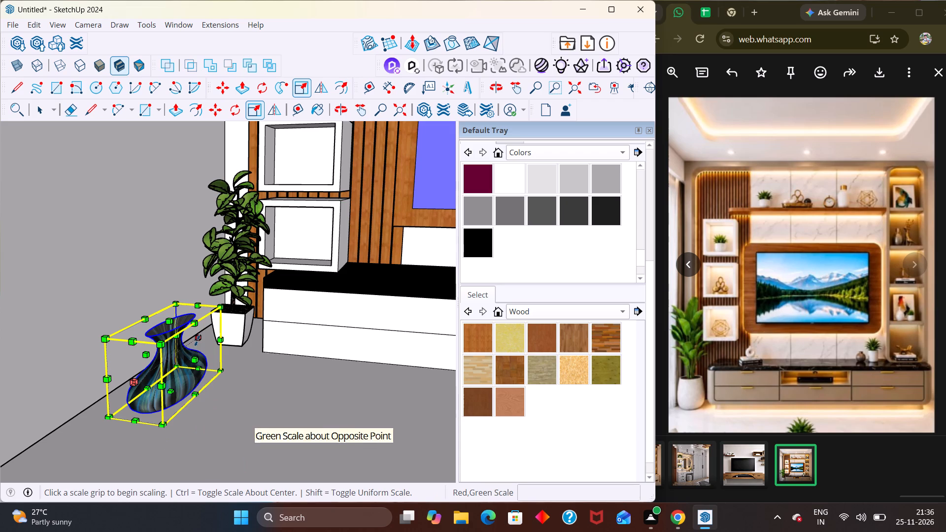
pyautogui.click(197, 340)
pyautogui.click(176, 373)
pyautogui.moveTo(129, 388); pyautogui.dragTo(221, 401, button='middle')
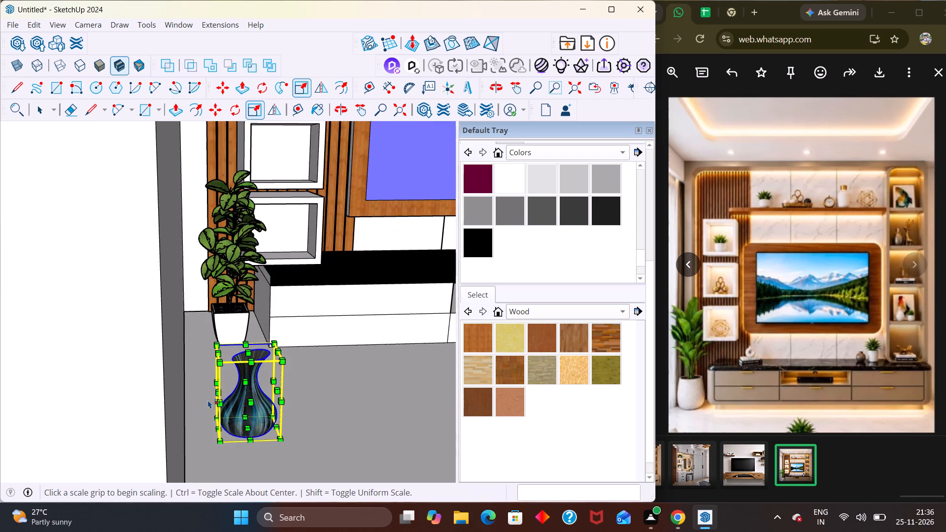
pyautogui.scroll(4, 233, 403)
pyautogui.click(214, 390)
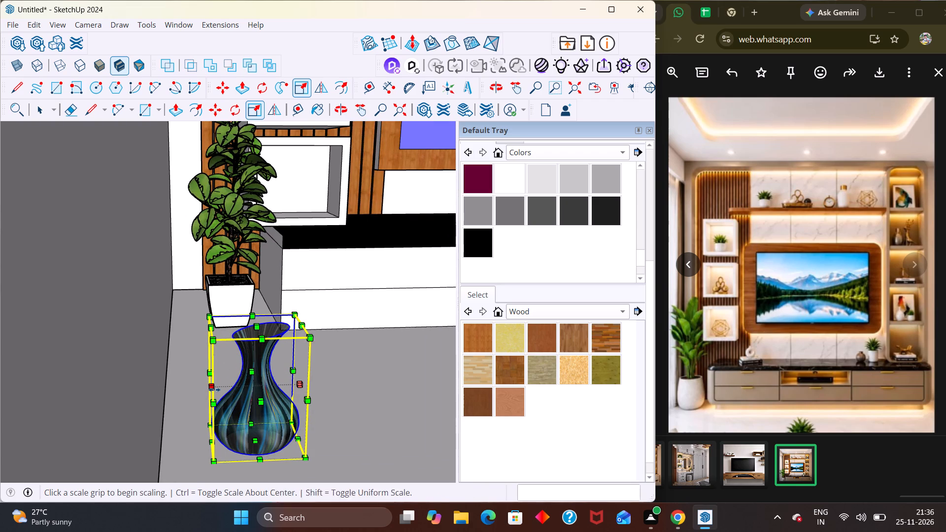
pyautogui.click(235, 392)
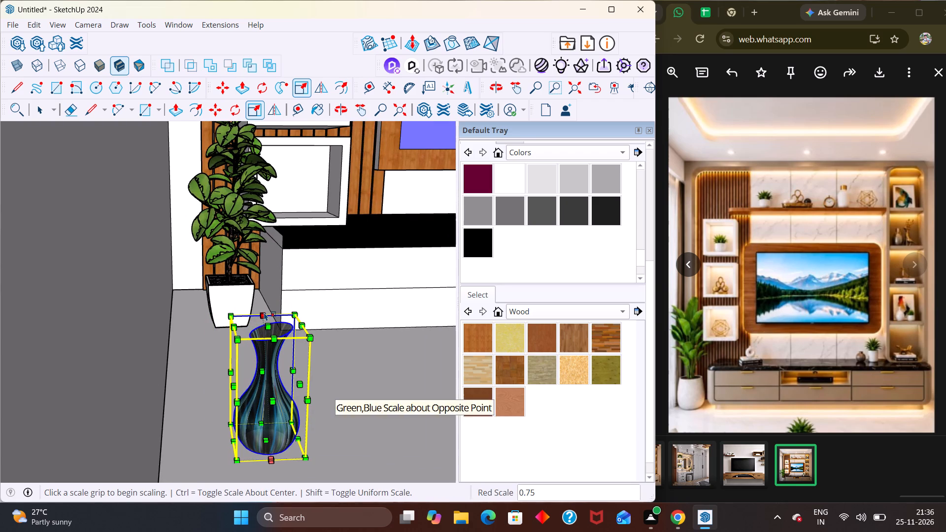
# Scale the vase by 0.73 along the blue axis and by about 0.78 along the red axis.
pyautogui.click(271, 323)
pyautogui.moveTo(265, 354); pyautogui.dragTo(263, 359)
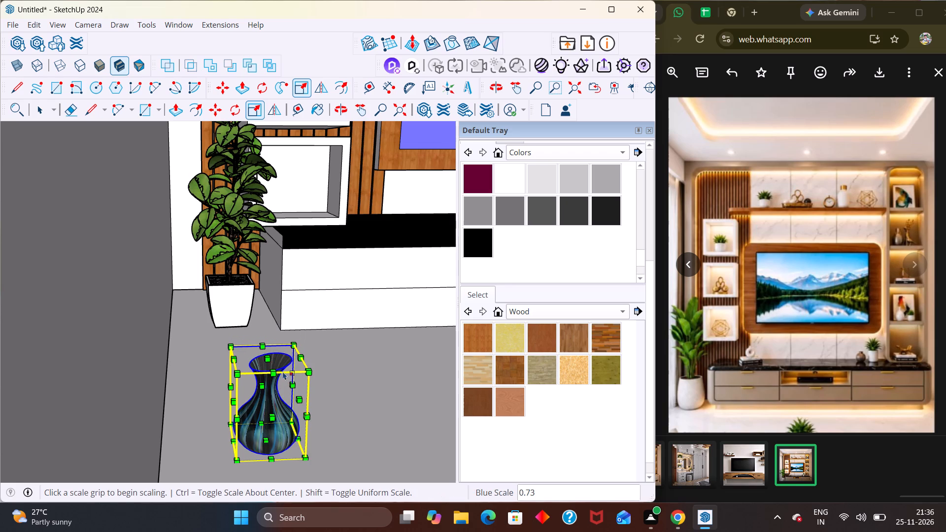
pyautogui.click(300, 401)
pyautogui.click(286, 402)
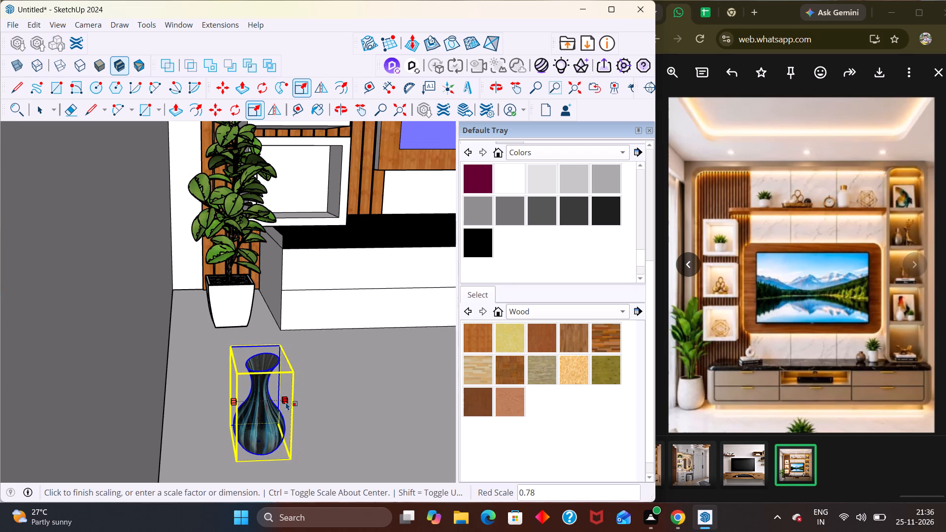
pyautogui.click(264, 414)
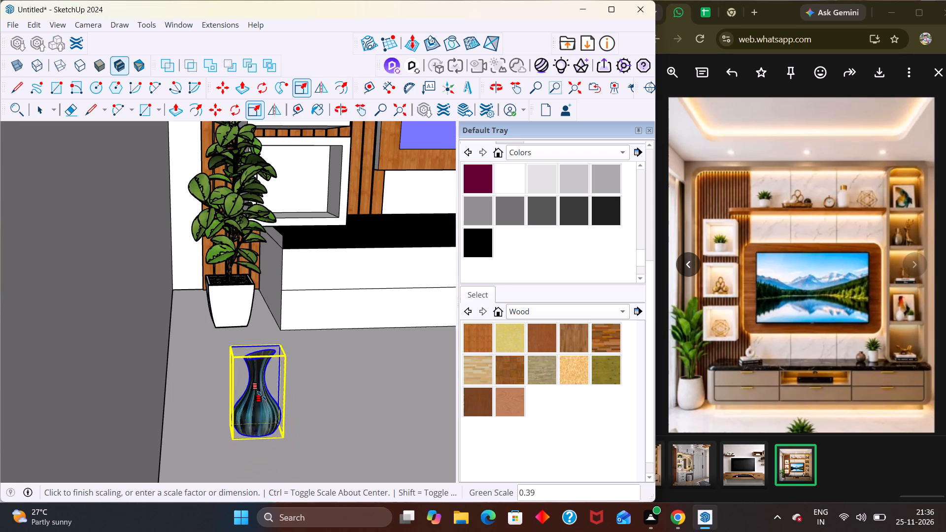
pyautogui.press('Escape')
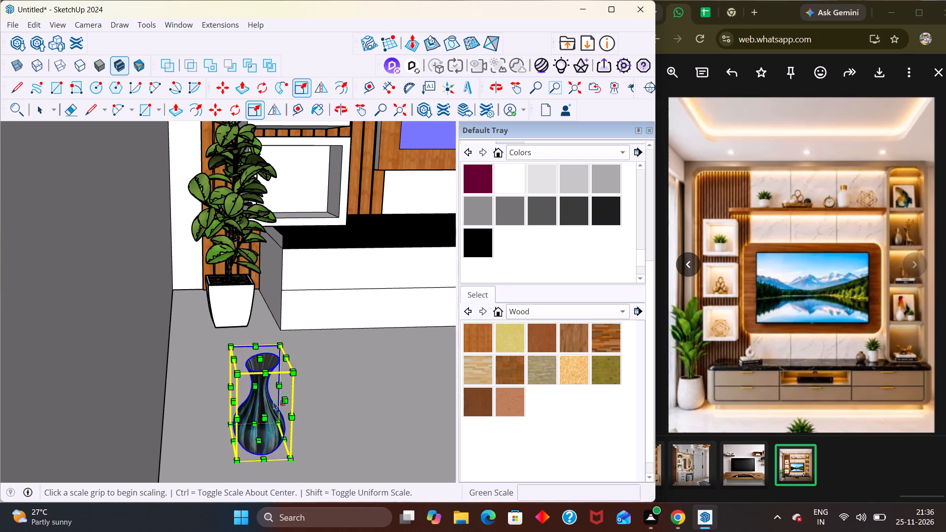
# Reduce the vase's depth along the green axis in two stages, finishing with a scale factor of 0.54.
pyautogui.moveTo(275, 374); pyautogui.dragTo(176, 351, button='middle')
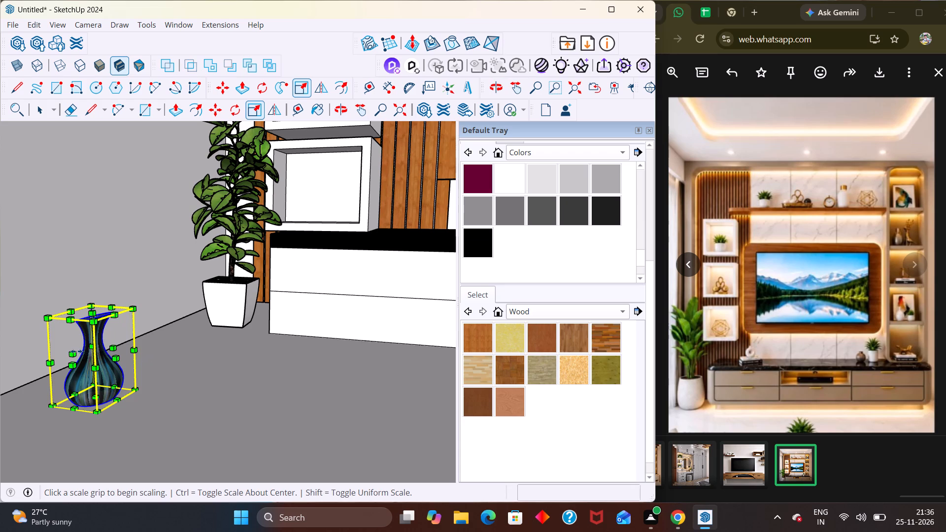
pyautogui.click(76, 351)
pyautogui.click(103, 346)
pyautogui.moveTo(148, 365); pyautogui.dragTo(221, 388, button='middle')
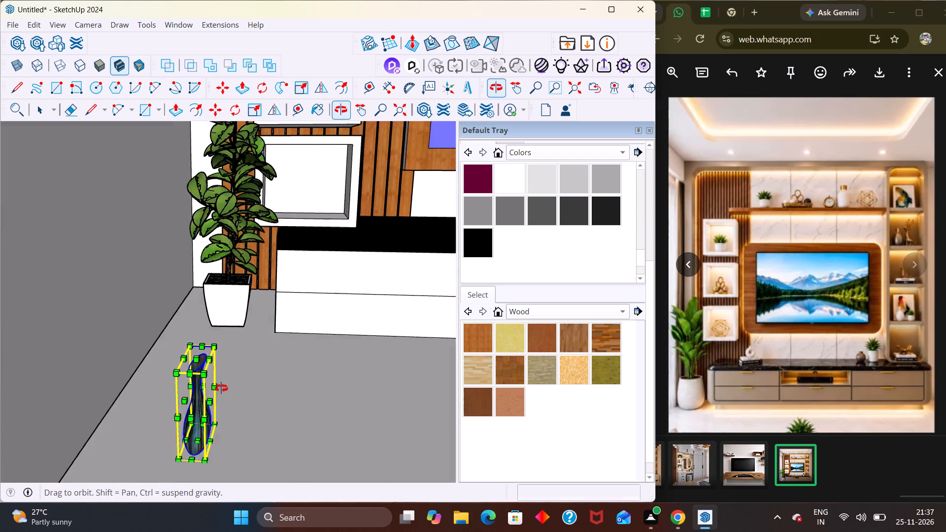
pyautogui.moveTo(221, 388); pyautogui.dragTo(222, 388, button='middle')
pyautogui.scroll(7, 182, 380)
pyautogui.moveTo(261, 381); pyautogui.dragTo(105, 365, button='middle')
pyautogui.scroll(-3, 123, 348)
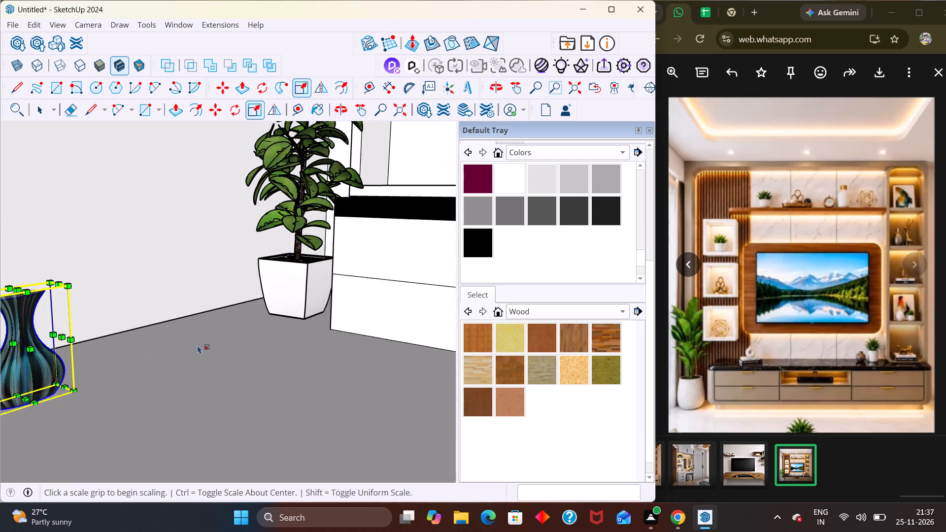
pyautogui.scroll(-6, 198, 345)
pyautogui.scroll(8, 94, 356)
pyautogui.click(78, 351)
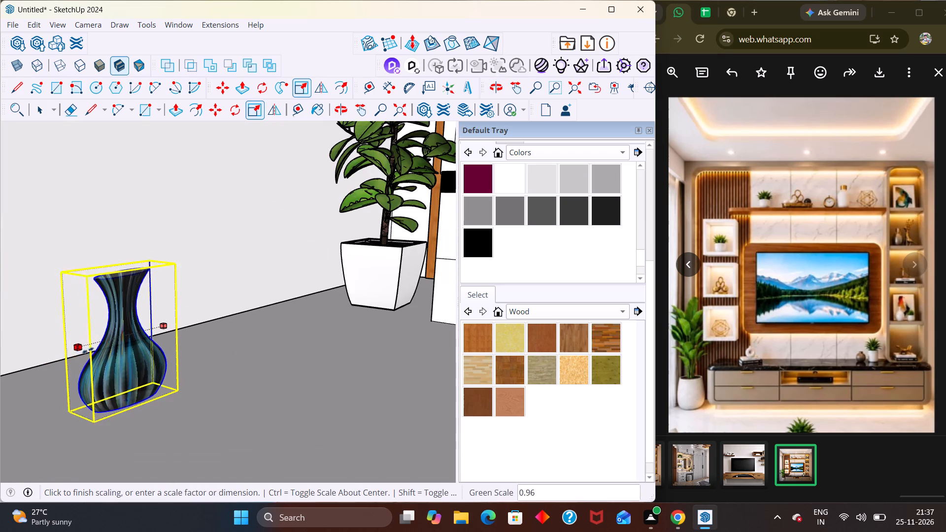
pyautogui.click(120, 348)
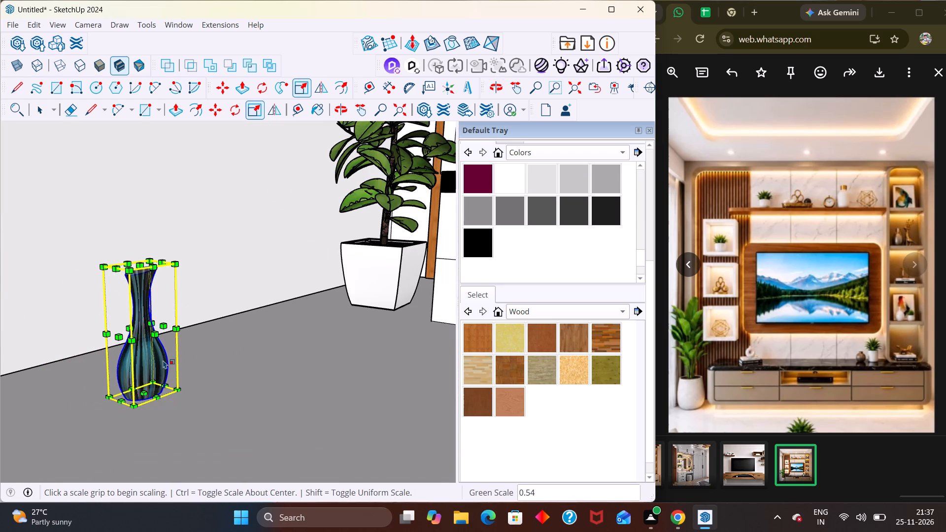
# Move the vase from the room floor back into the middle display box beside the TV panel.
pyautogui.press('m')
pyautogui.click(176, 389)
pyautogui.scroll(-12, 181, 367)
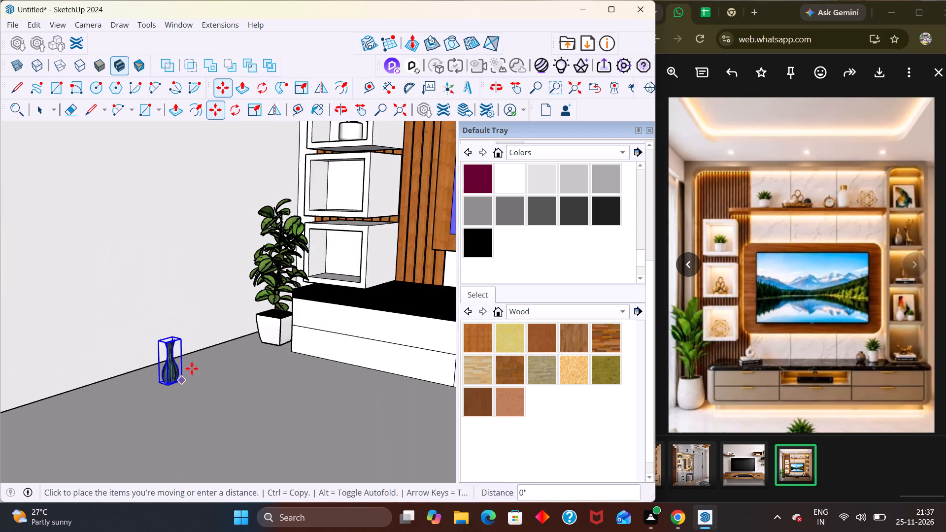
pyautogui.scroll(-6, 192, 368)
pyautogui.scroll(1, 208, 364)
pyautogui.scroll(-1, 209, 364)
pyautogui.scroll(8, 280, 298)
pyautogui.moveTo(261, 259); pyautogui.dragTo(309, 275, button='middle')
pyautogui.scroll(5, 308, 295)
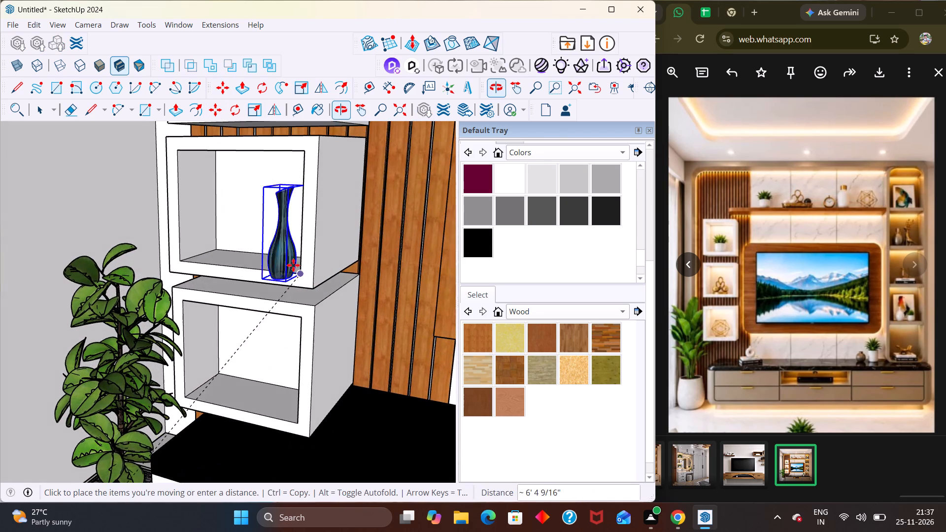
pyautogui.click(269, 257)
pyautogui.scroll(-2, 316, 242)
pyautogui.scroll(2, 317, 243)
pyautogui.scroll(-3, 317, 243)
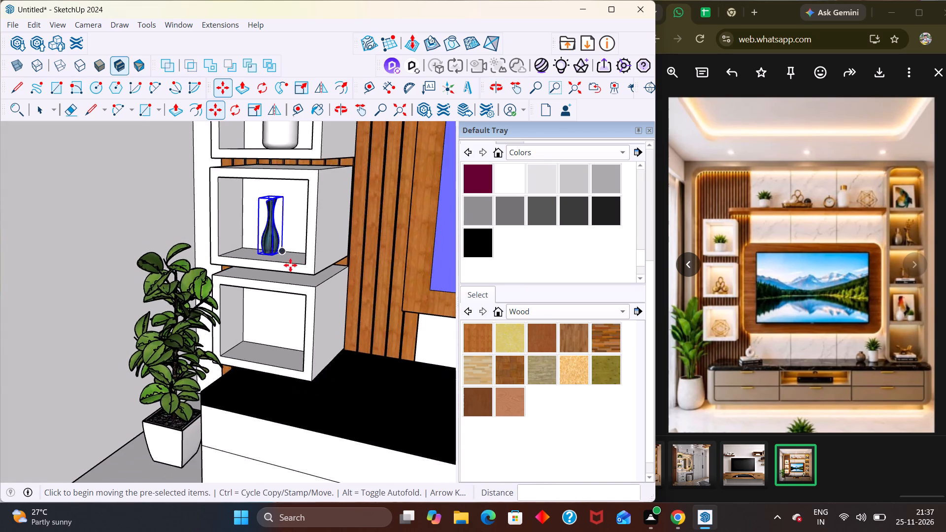
pyautogui.scroll(-5, 290, 271)
pyautogui.press('space')
pyautogui.press('space')
pyautogui.scroll(-4, 295, 283)
pyautogui.click(284, 374)
# Widen the vase in the middle box by scaling it up along the red axis from both sides.
pyautogui.scroll(2, 308, 253)
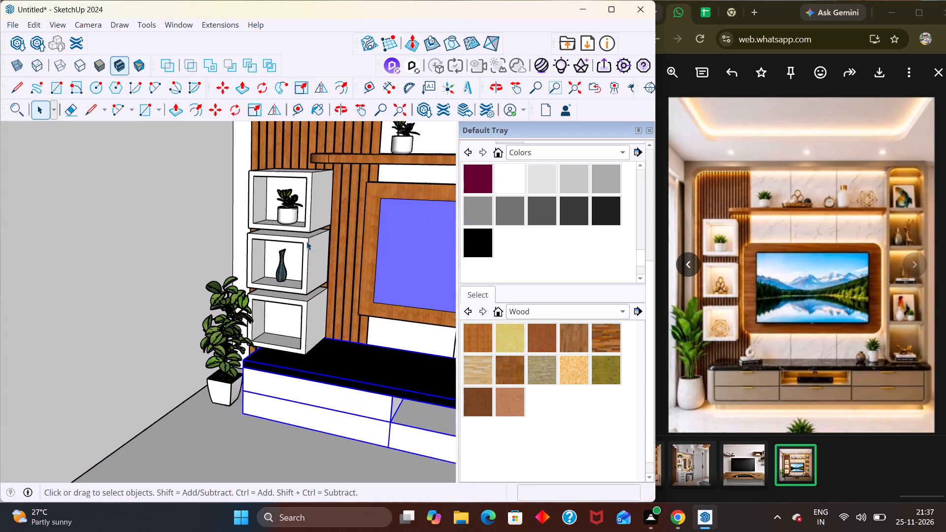
pyautogui.scroll(8, 306, 241)
pyautogui.press('Escape')
pyautogui.click(295, 296)
pyautogui.doubleClick(292, 297)
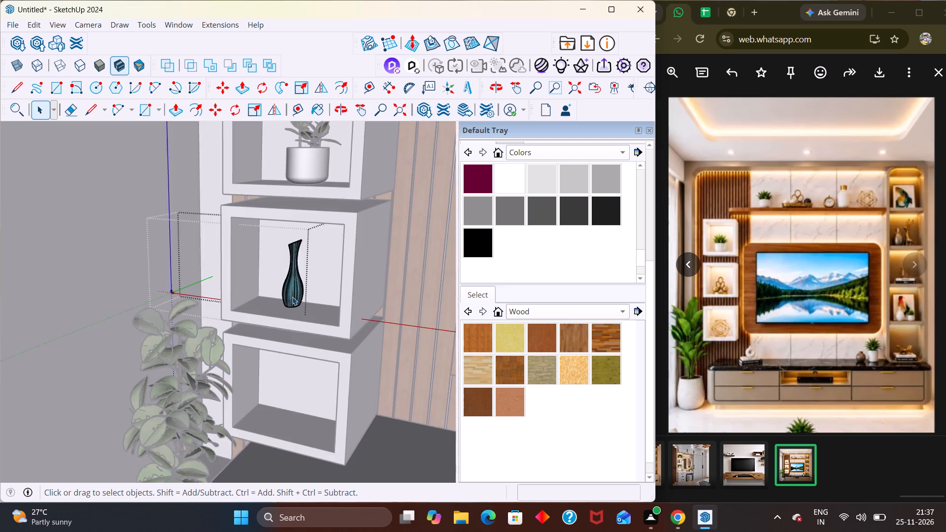
pyautogui.scroll(3, 296, 293)
pyautogui.click(399, 343)
pyautogui.scroll(-1, 333, 321)
pyautogui.scroll(2, 333, 321)
pyautogui.scroll(-3, 333, 321)
pyautogui.click(306, 301)
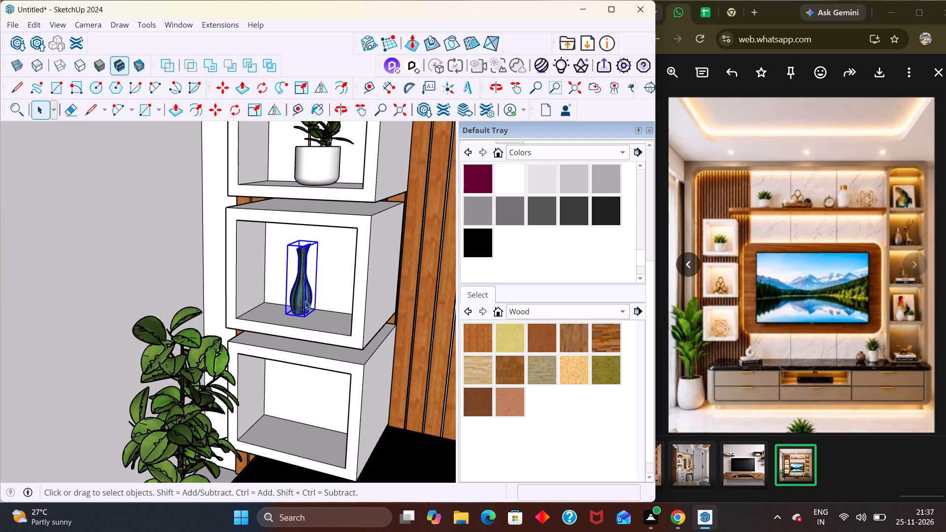
pyautogui.press('s')
pyautogui.scroll(14, 303, 274)
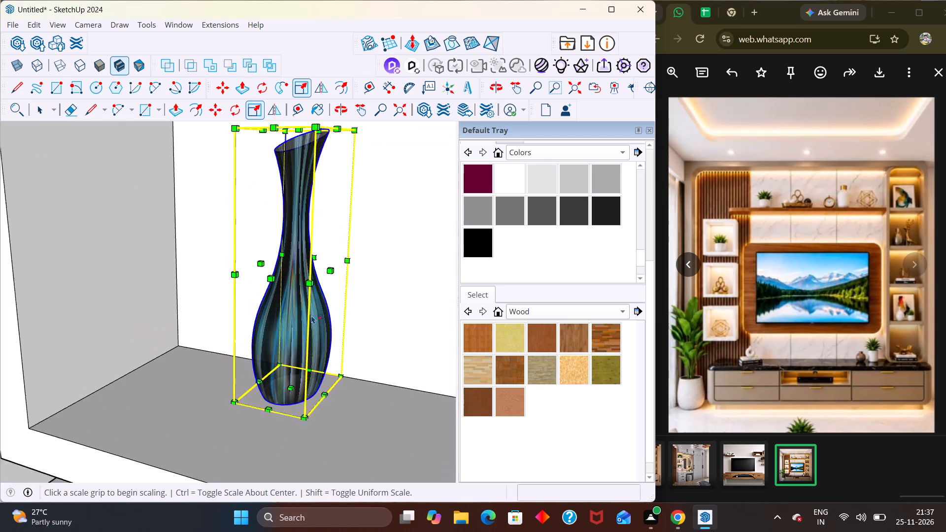
pyautogui.click(332, 267)
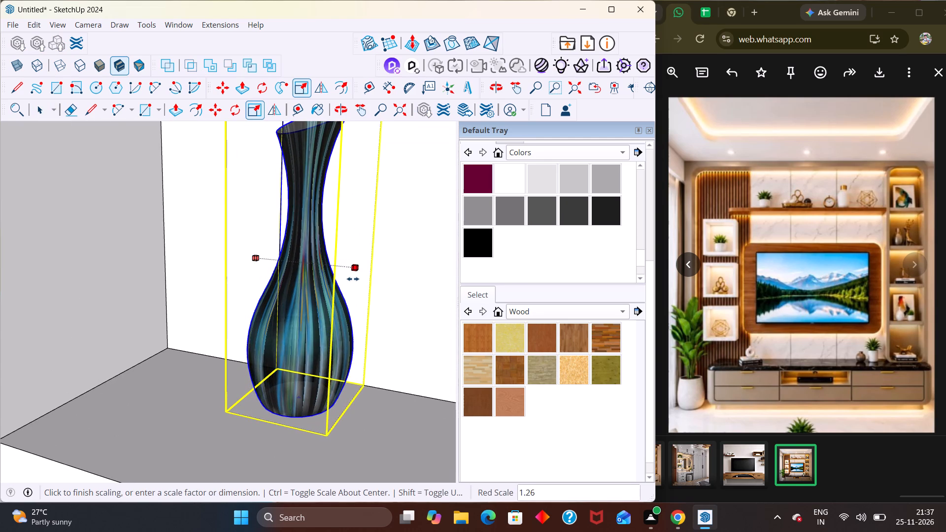
pyautogui.click(357, 282)
pyautogui.click(260, 259)
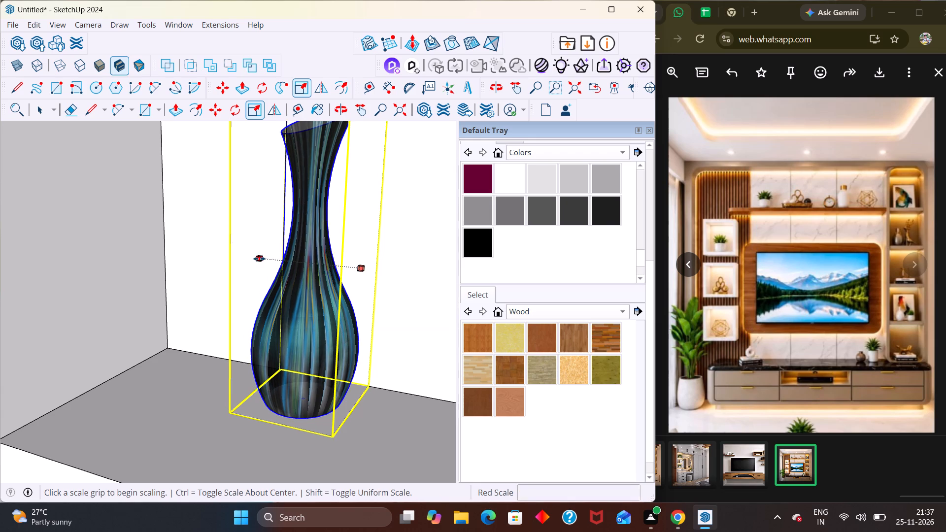
pyautogui.click(236, 258)
pyautogui.scroll(-3, 283, 307)
pyautogui.scroll(1, 299, 310)
pyautogui.scroll(-7, 304, 308)
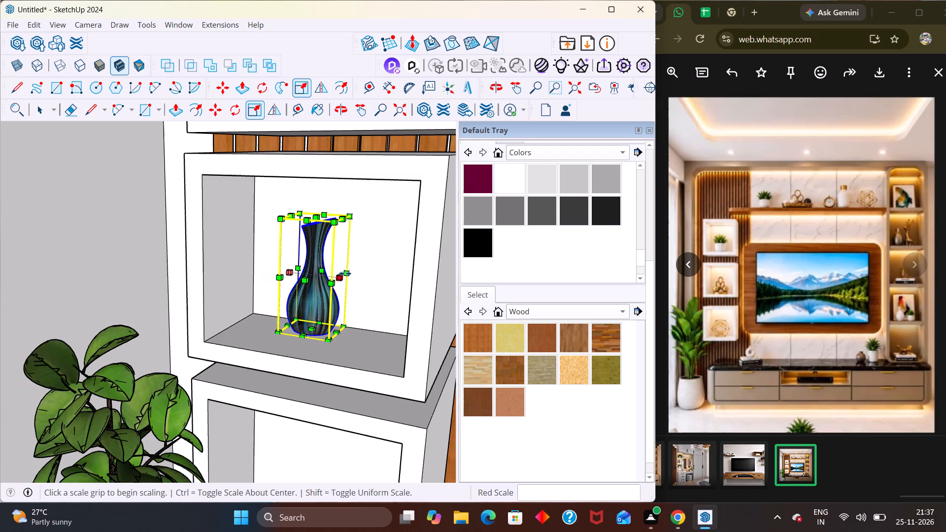
pyautogui.scroll(-1, 345, 273)
# Move the vase 3 1/8" toward the front of the middle box, keeping it on the box's floor.
pyautogui.press('m')
pyautogui.click(331, 341)
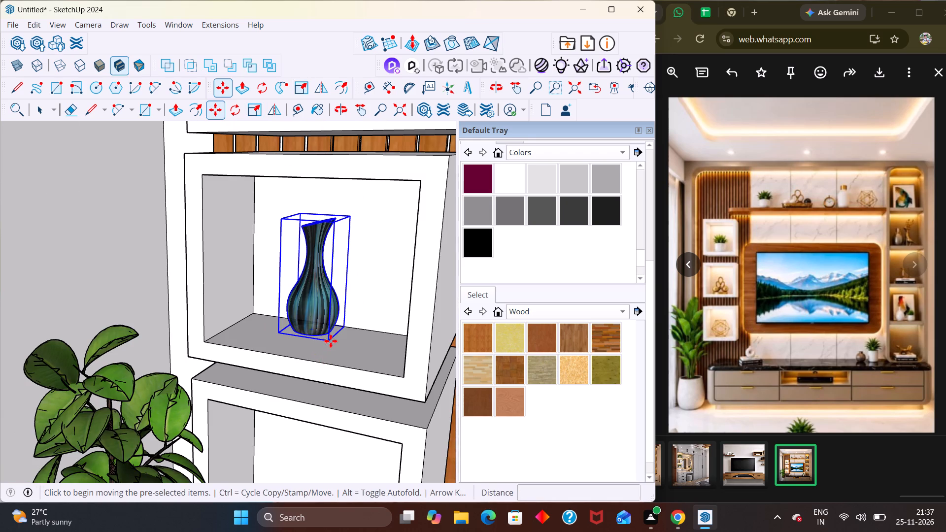
pyautogui.click(324, 357)
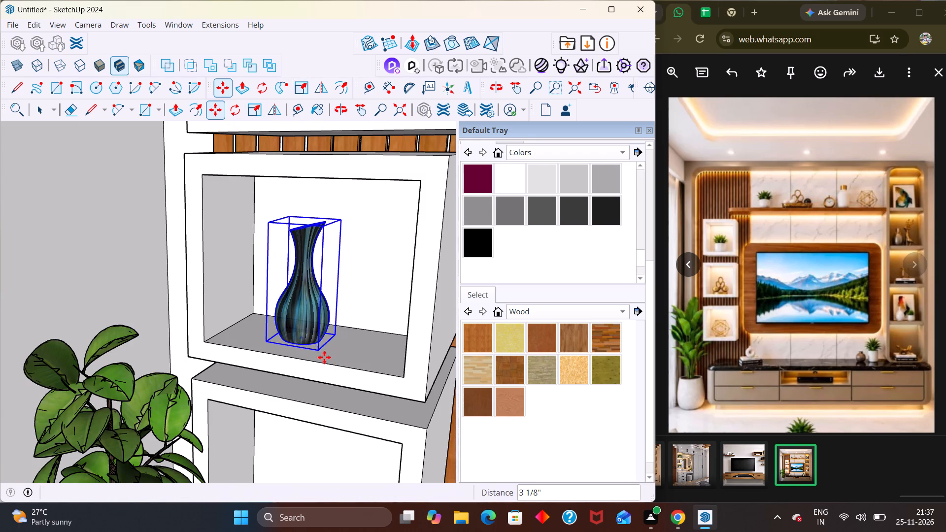
pyautogui.scroll(-6, 307, 310)
pyautogui.press('space')
pyautogui.click(142, 289)
# Shift the vase slightly sideways so it sits nearer the centre of the middle box.
pyautogui.scroll(-4, 224, 281)
pyautogui.scroll(1, 269, 311)
pyautogui.scroll(-9, 272, 311)
pyautogui.moveTo(294, 303); pyautogui.dragTo(340, 291, button='middle')
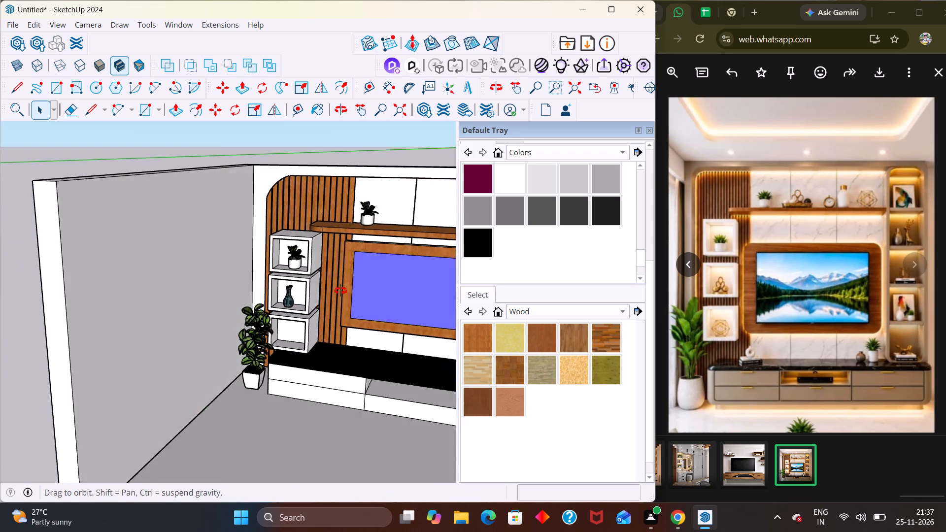
pyautogui.moveTo(340, 291); pyautogui.dragTo(339, 250, button='middle')
pyautogui.scroll(1, 334, 248)
pyautogui.scroll(-1, 334, 251)
pyautogui.moveTo(316, 292); pyautogui.dragTo(384, 293, button='middle')
pyautogui.scroll(4, 299, 299)
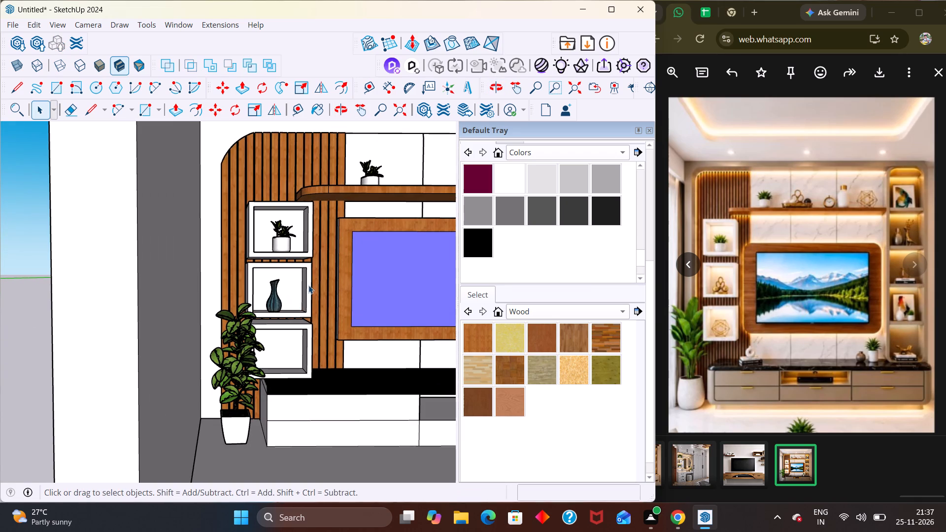
pyautogui.scroll(2, 255, 311)
pyautogui.scroll(-1, 254, 311)
pyautogui.scroll(4, 254, 311)
pyautogui.moveTo(292, 308); pyautogui.dragTo(250, 328, button='middle')
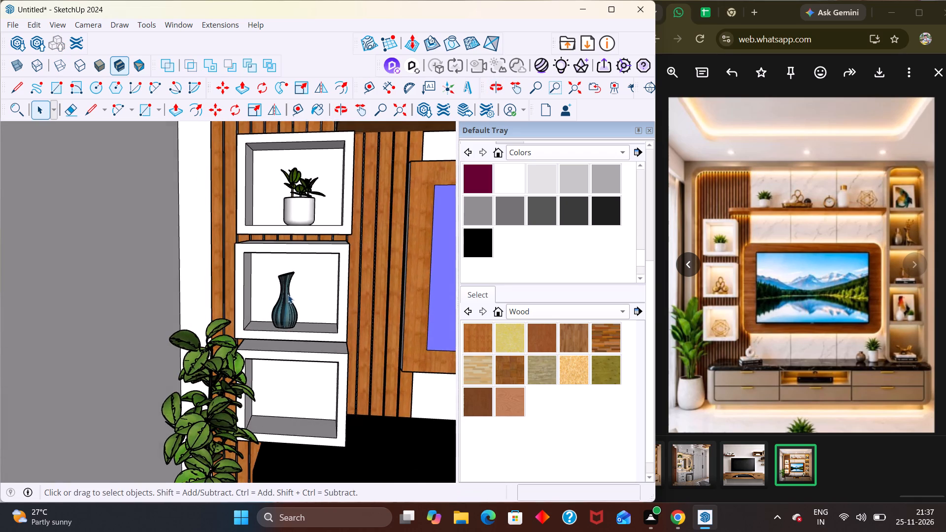
pyautogui.scroll(-2, 288, 294)
pyautogui.click(285, 307)
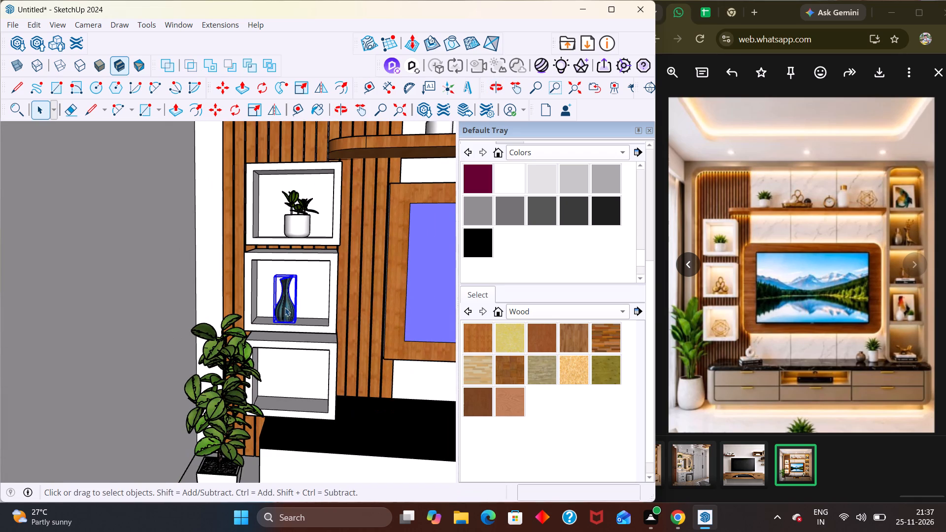
pyautogui.press('m')
pyautogui.scroll(9, 285, 307)
pyautogui.click(301, 338)
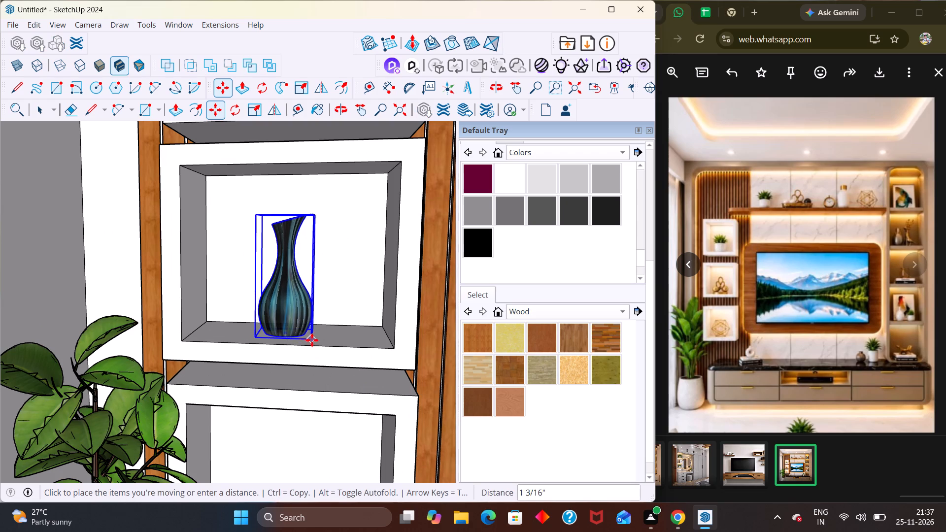
pyautogui.click(321, 339)
pyautogui.scroll(-8, 316, 293)
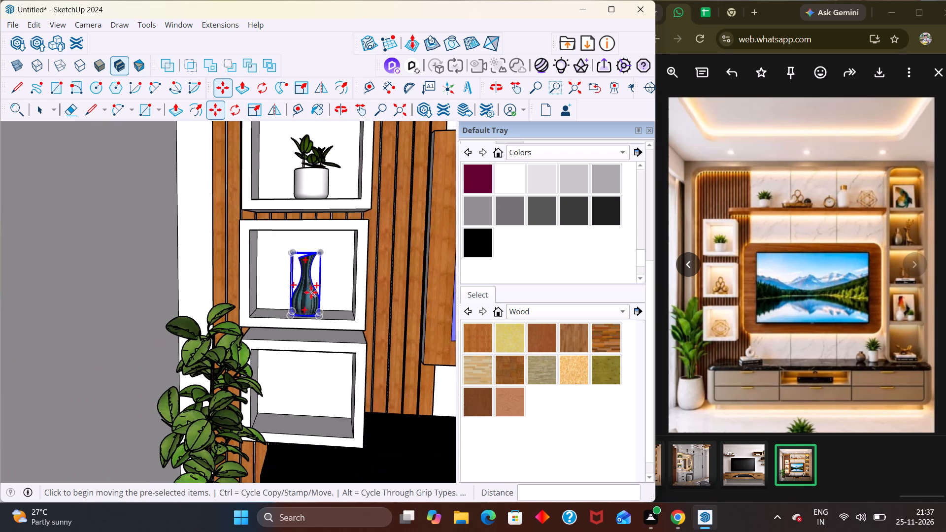
pyautogui.press('space')
pyautogui.scroll(-10, 223, 325)
pyautogui.scroll(2, 265, 279)
pyautogui.scroll(-2, 265, 279)
pyautogui.click(77, 300)
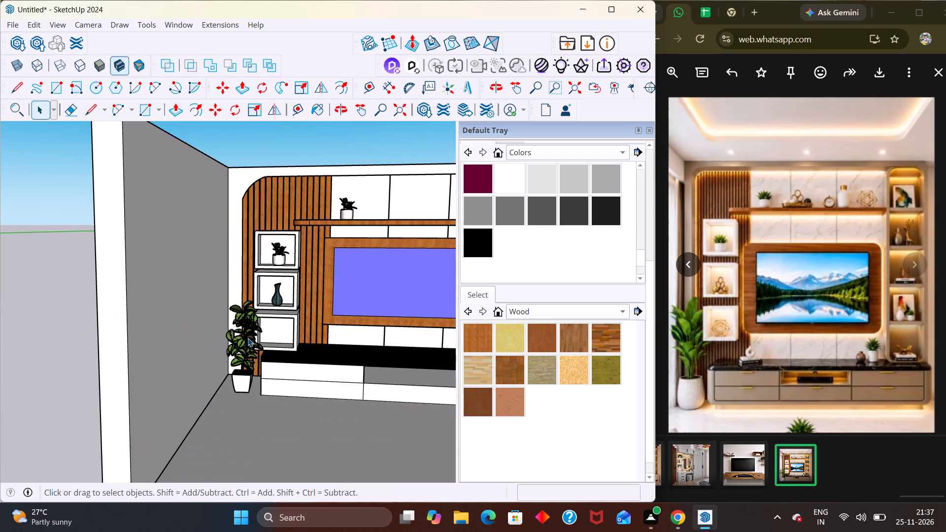
# Open 3D Warehouse on the vase search and dismiss the Cyber Week promotion.
pyautogui.scroll(-1, 379, 284)
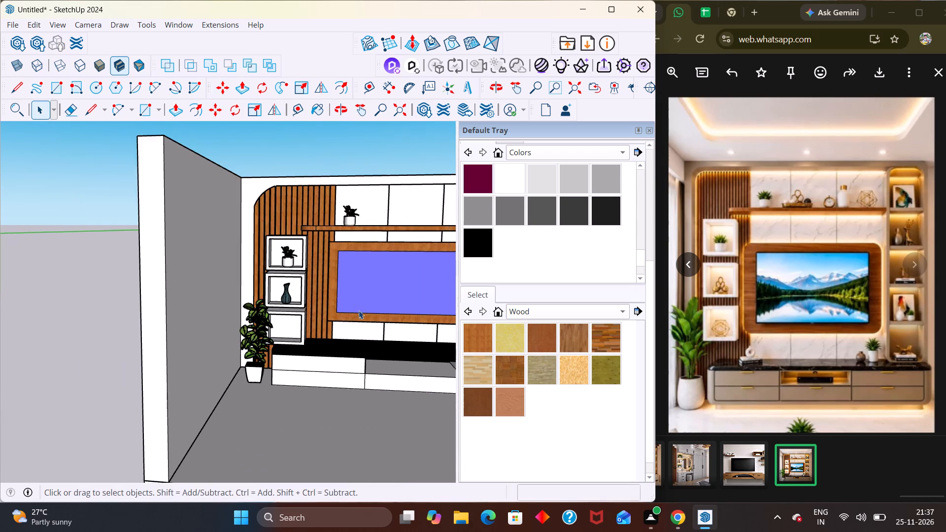
pyautogui.moveTo(350, 319); pyautogui.dragTo(299, 331, button='middle')
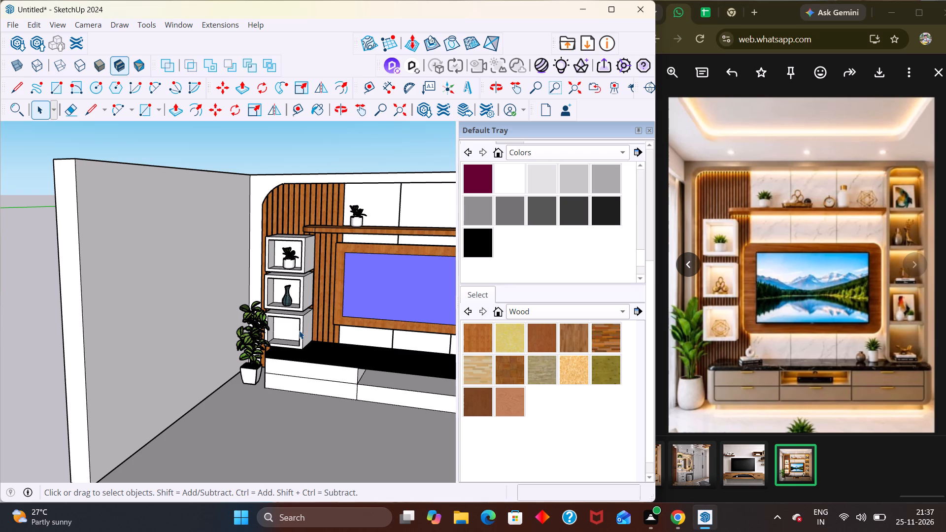
pyautogui.click(15, 54)
pyautogui.click(15, 49)
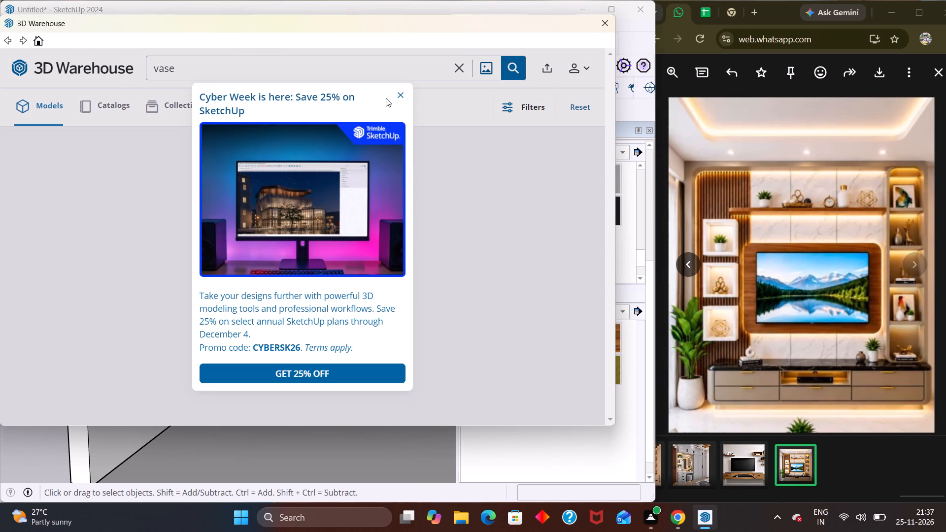
pyautogui.click(397, 91)
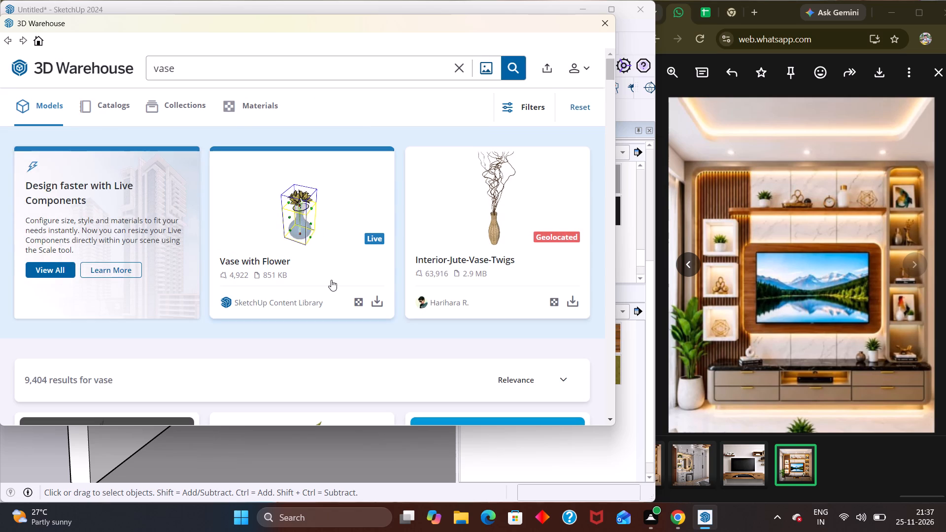
# Inspect the Vase with Flower model's page and return to the vase search results.
pyautogui.moveTo(309, 244); pyautogui.dragTo(356, 182, button='middle')
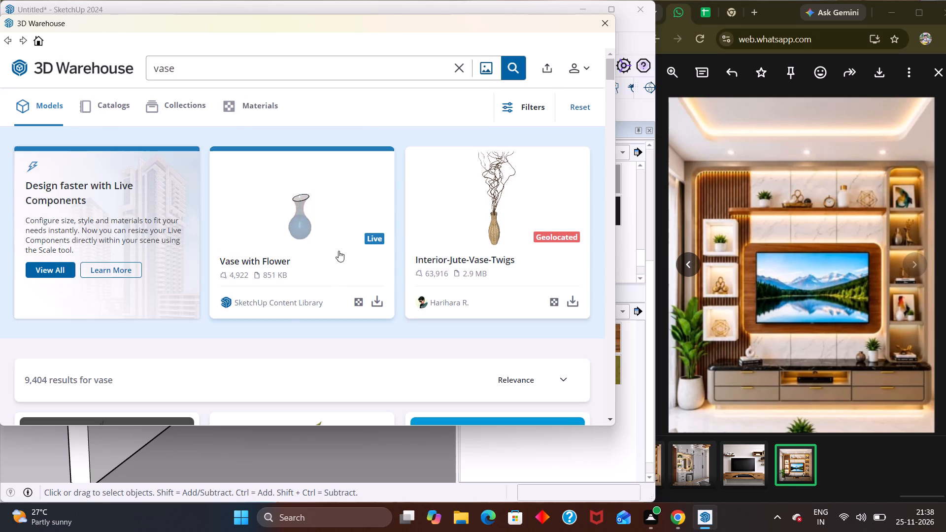
pyautogui.scroll(-2, 339, 277)
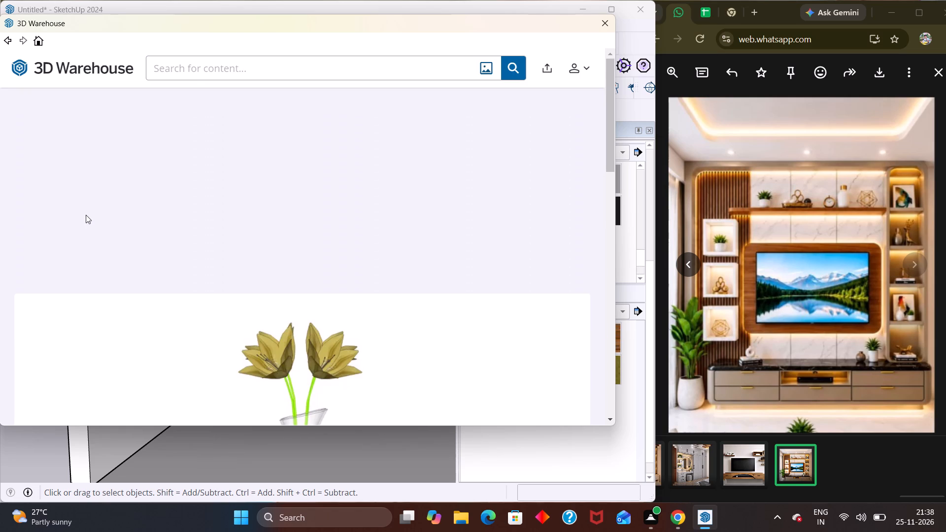
pyautogui.scroll(-4, 242, 219)
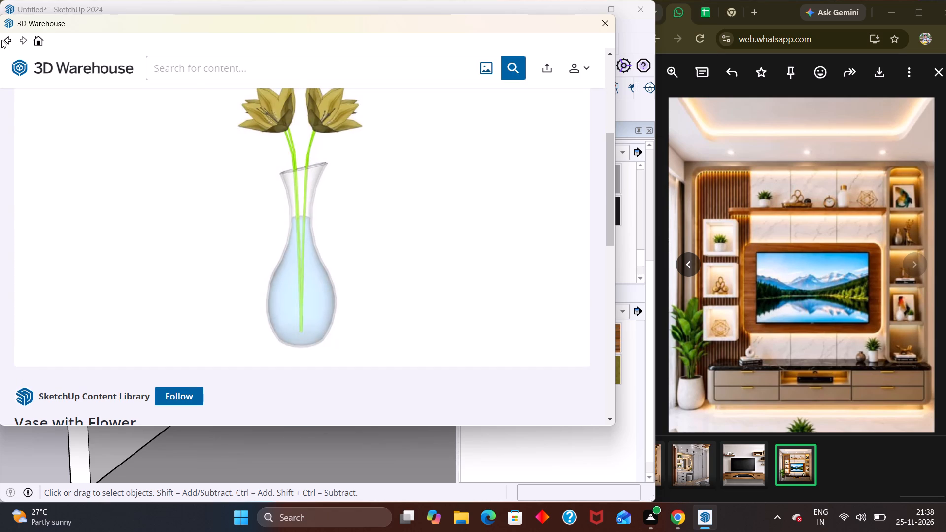
pyautogui.click(3, 40)
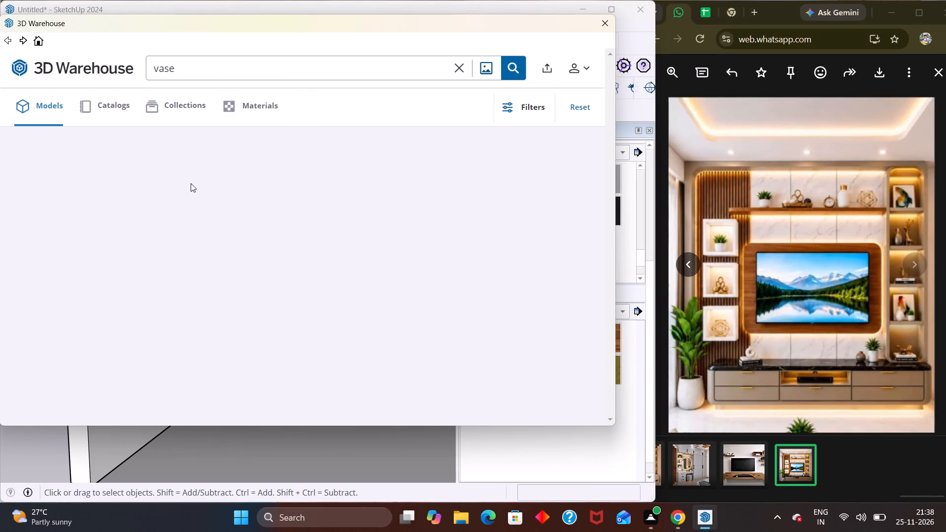
# Browse the vase search results for a decor vase that suits the wall unit.
pyautogui.scroll(-3, 252, 238)
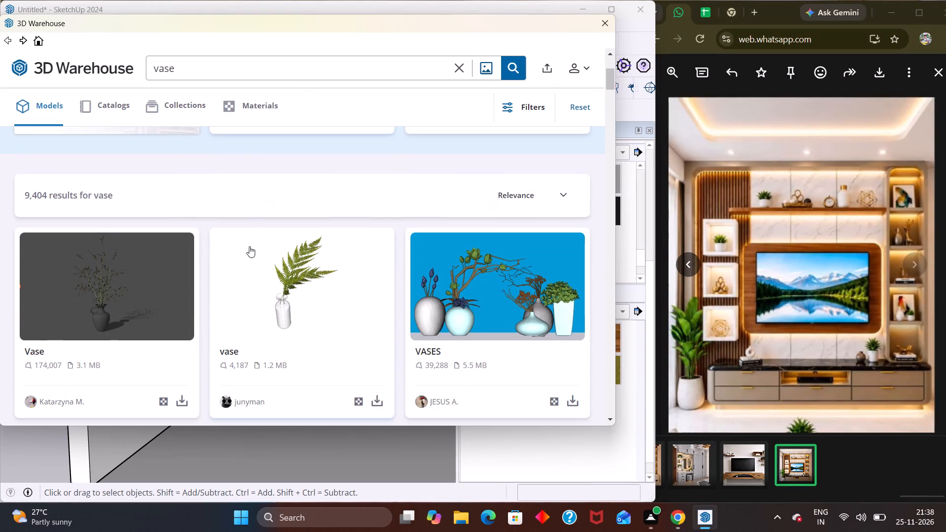
pyautogui.scroll(-2, 249, 246)
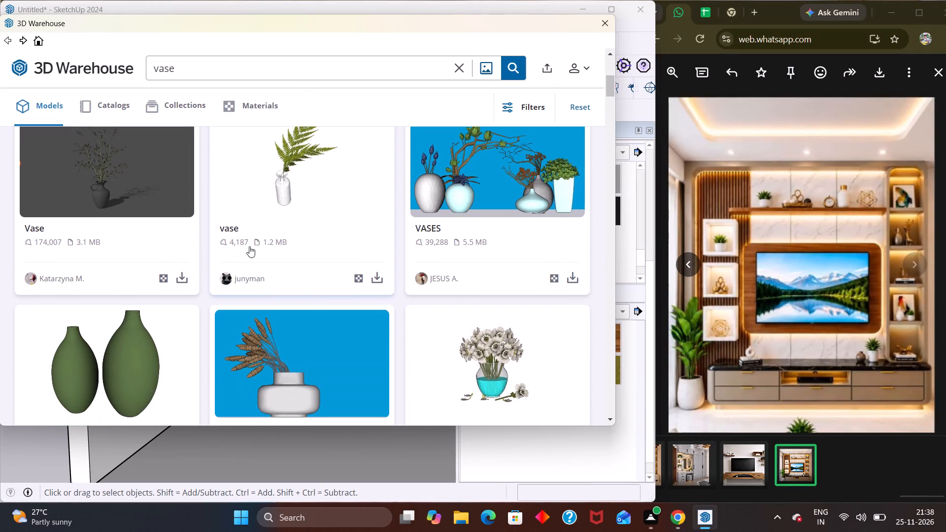
pyautogui.scroll(-4, 249, 246)
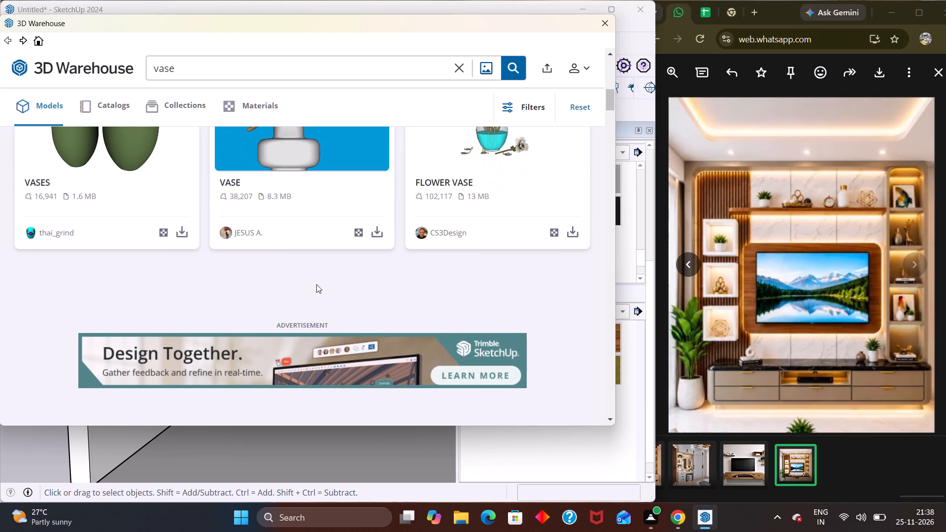
pyautogui.scroll(2, 295, 263)
pyautogui.scroll(-4, 288, 275)
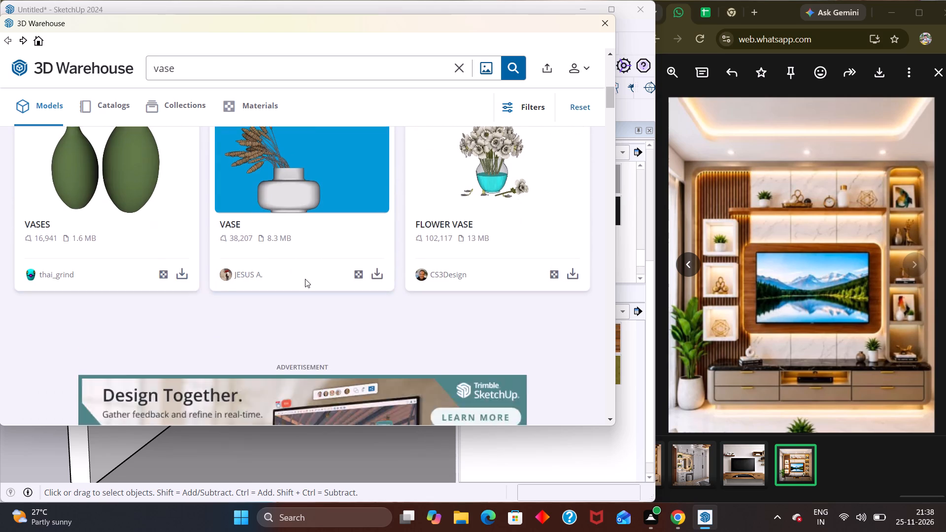
pyautogui.scroll(-2, 311, 273)
pyautogui.scroll(-3, 190, 290)
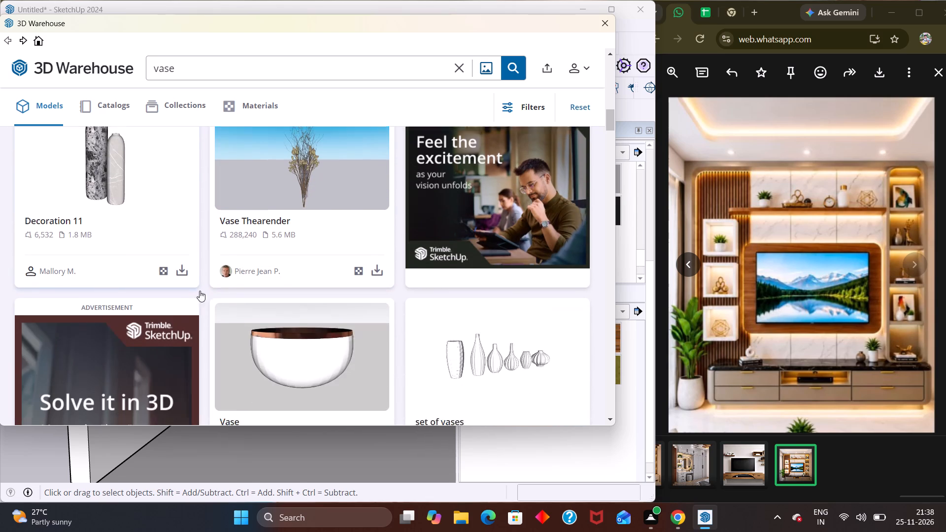
pyautogui.scroll(-4, 201, 290)
pyautogui.scroll(-3, 274, 273)
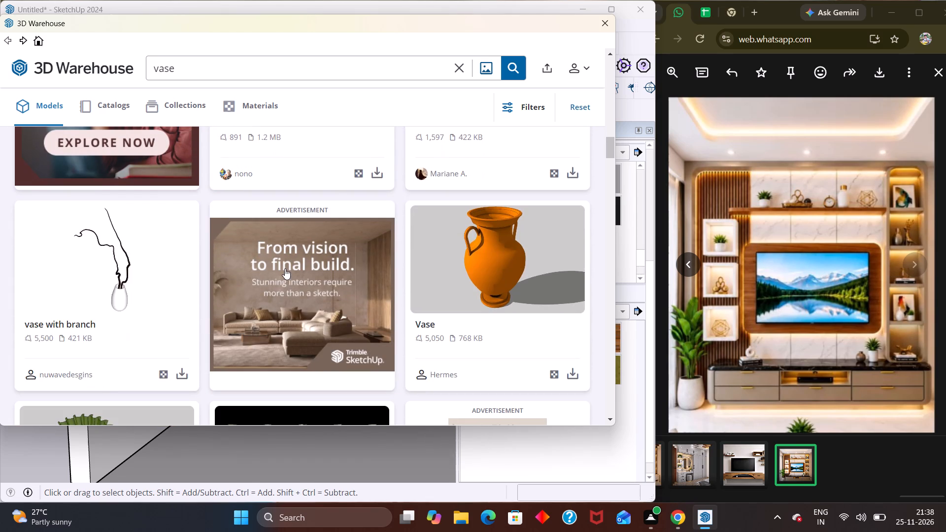
pyautogui.scroll(-4, 359, 290)
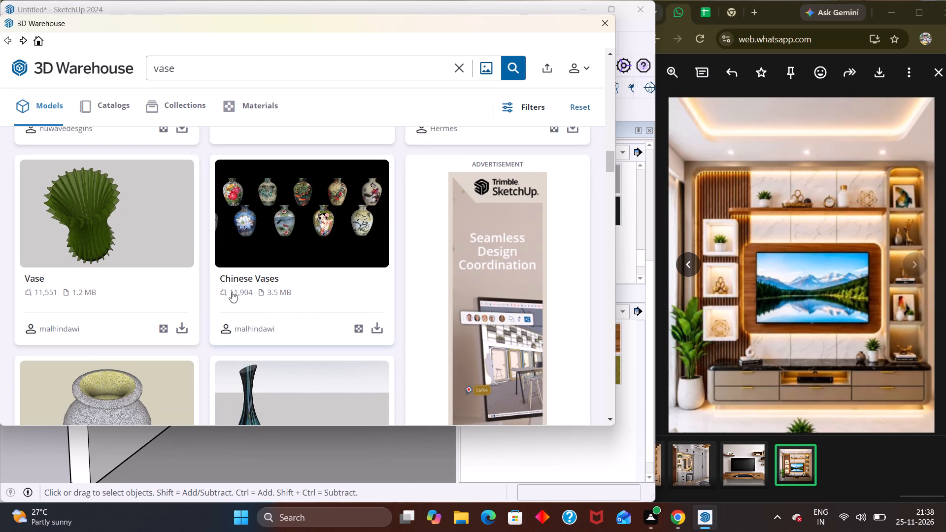
pyautogui.scroll(-6, 215, 300)
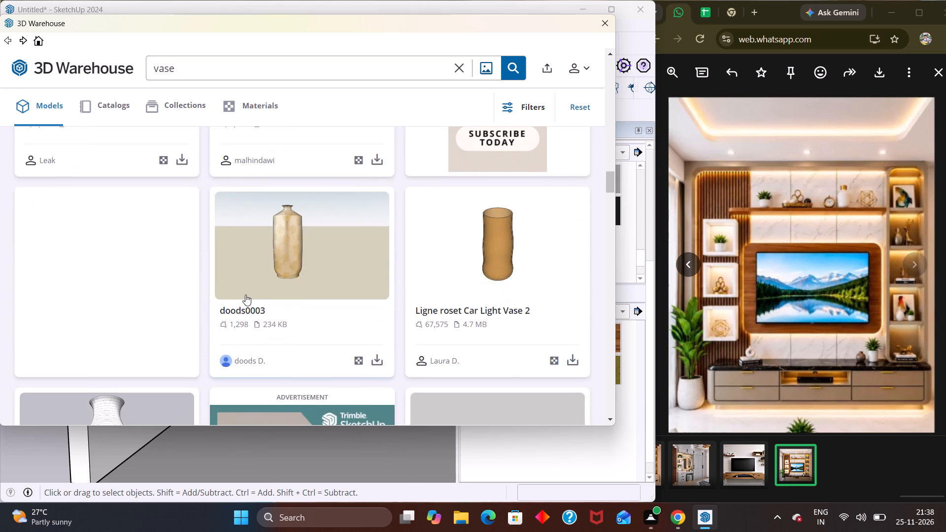
pyautogui.scroll(-7, 245, 295)
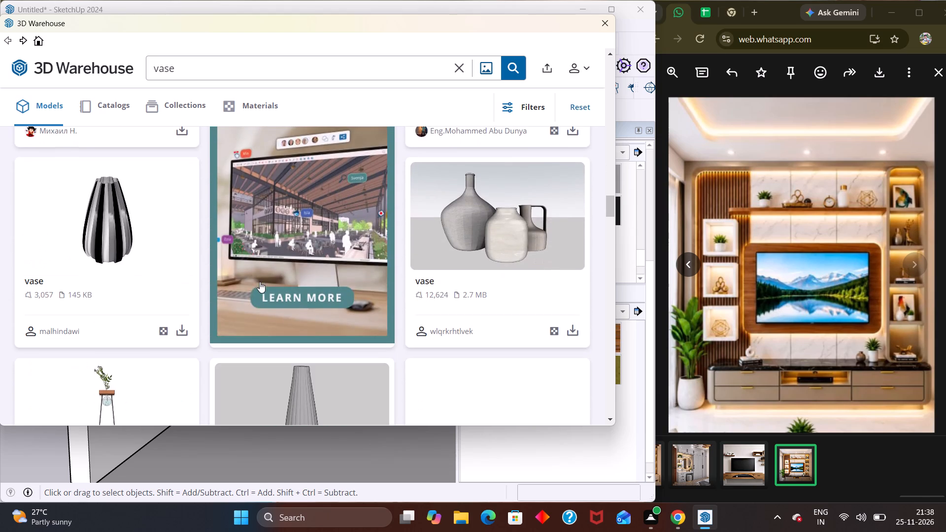
pyautogui.scroll(-5, 192, 302)
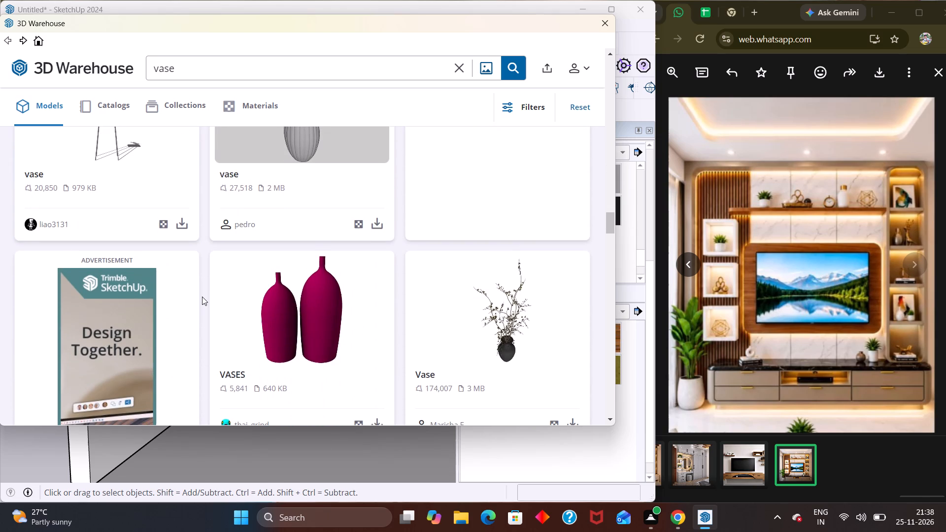
pyautogui.scroll(-6, 202, 297)
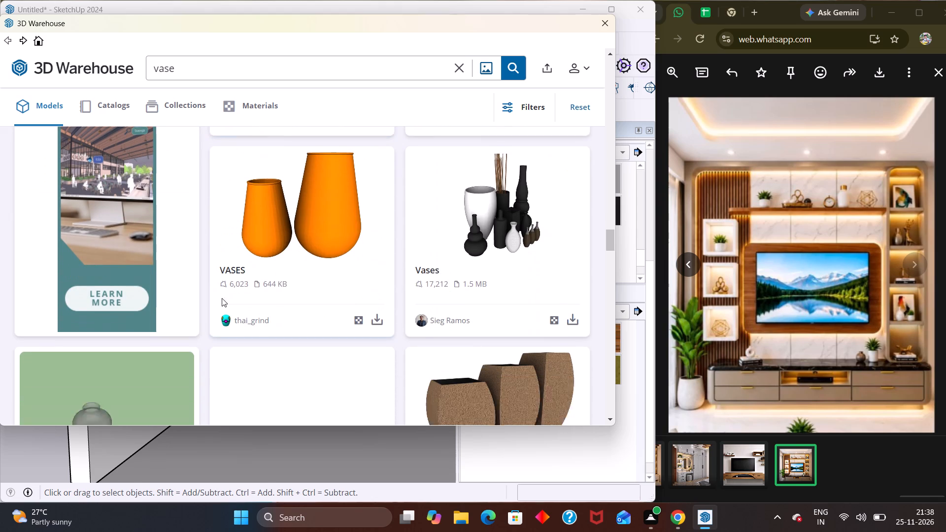
pyautogui.scroll(-5, 222, 298)
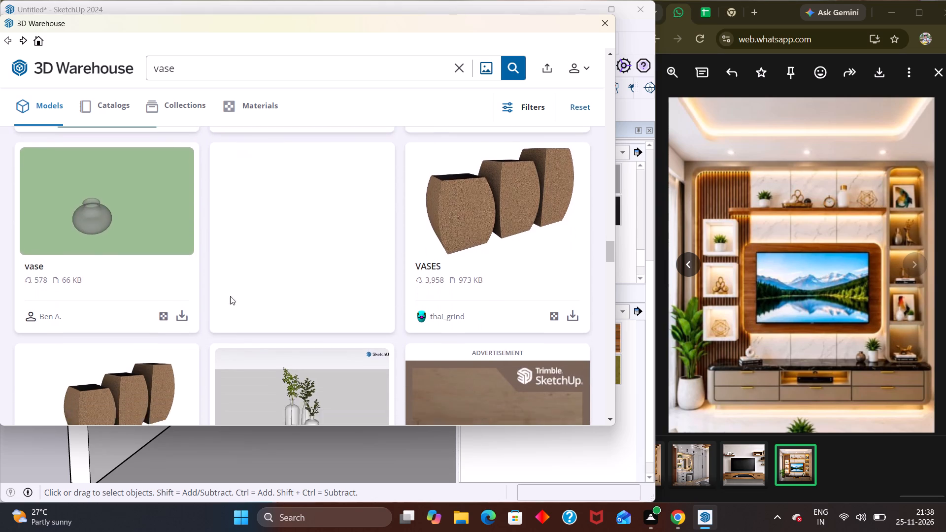
pyautogui.scroll(-2, 222, 295)
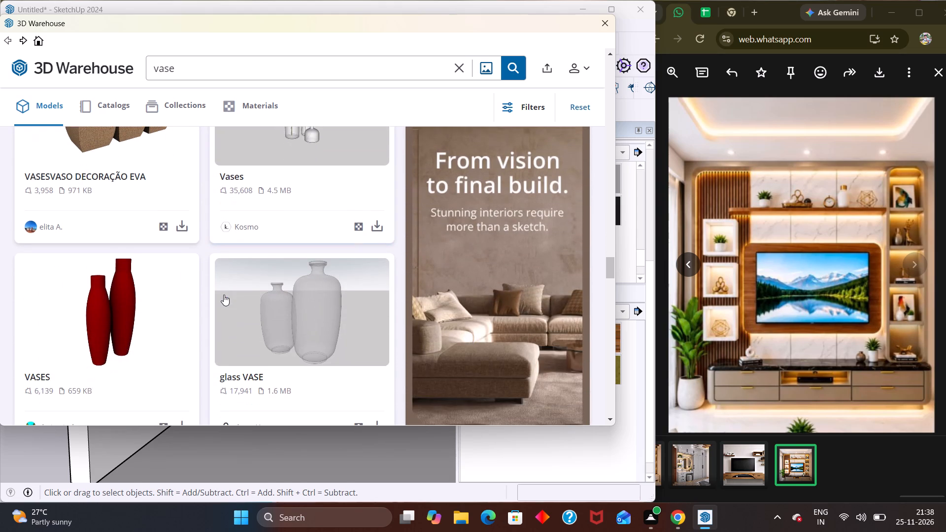
pyautogui.scroll(-4, 225, 295)
pyautogui.scroll(-2, 296, 289)
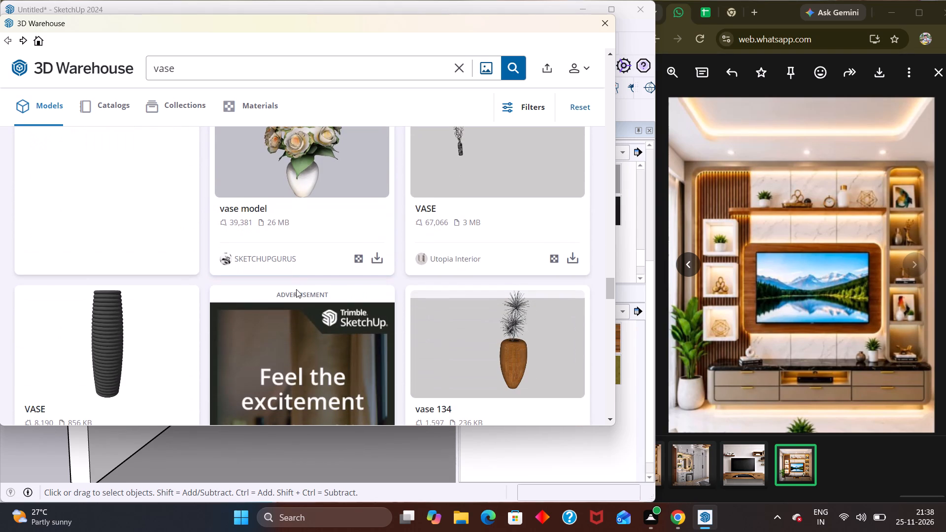
pyautogui.scroll(-5, 313, 283)
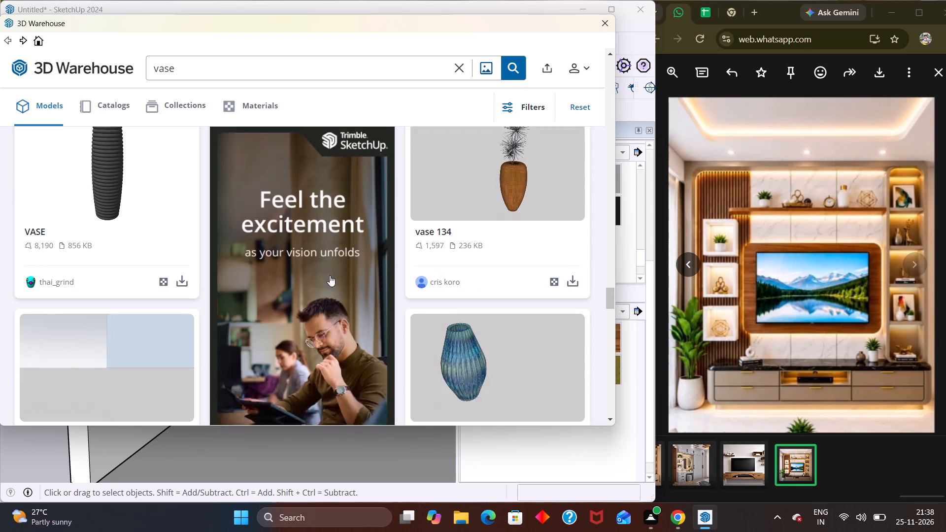
pyautogui.scroll(-7, 330, 275)
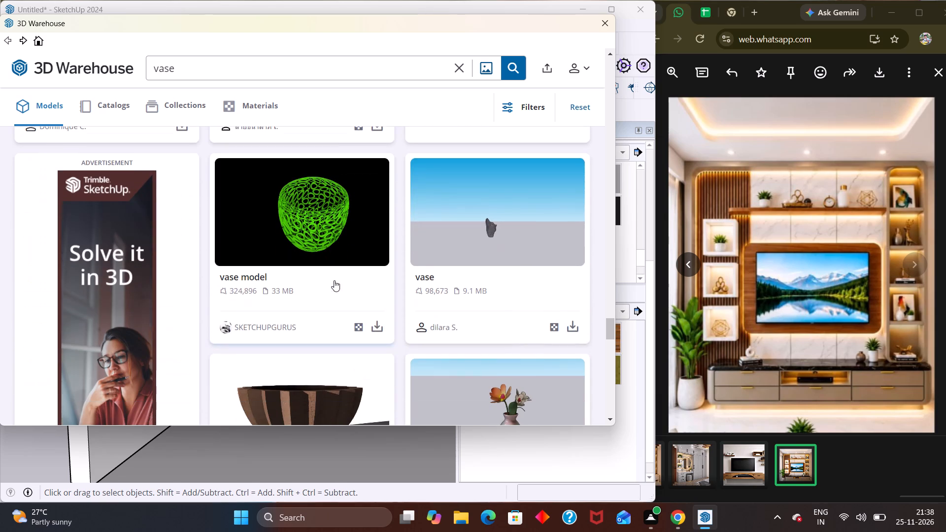
# Load the perforated "vase model" by SKETCHUPGURUS directly into the SketchUp model and accept the file version warning.
pyautogui.click(370, 319)
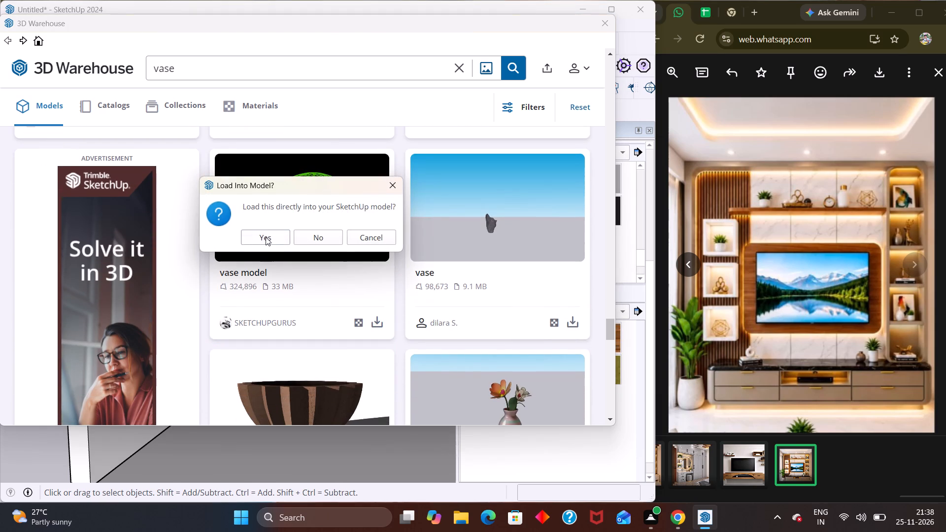
pyautogui.click(266, 237)
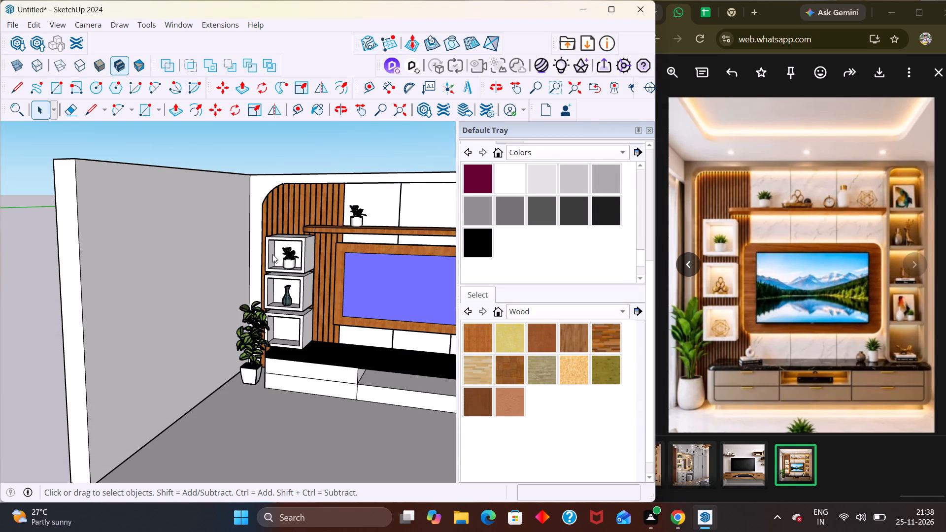
pyautogui.scroll(-3, 244, 264)
pyautogui.scroll(-2, 274, 294)
pyautogui.scroll(1, 284, 290)
pyautogui.scroll(-15, 289, 288)
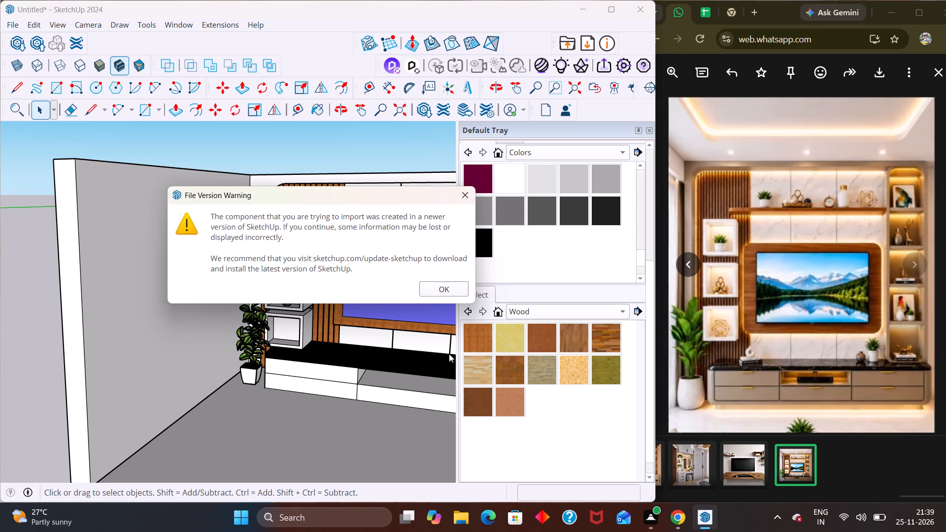
pyautogui.click(429, 292)
# Place the perforated vase on the ground outside the room, in front of the side wall.
pyautogui.scroll(-1, 216, 300)
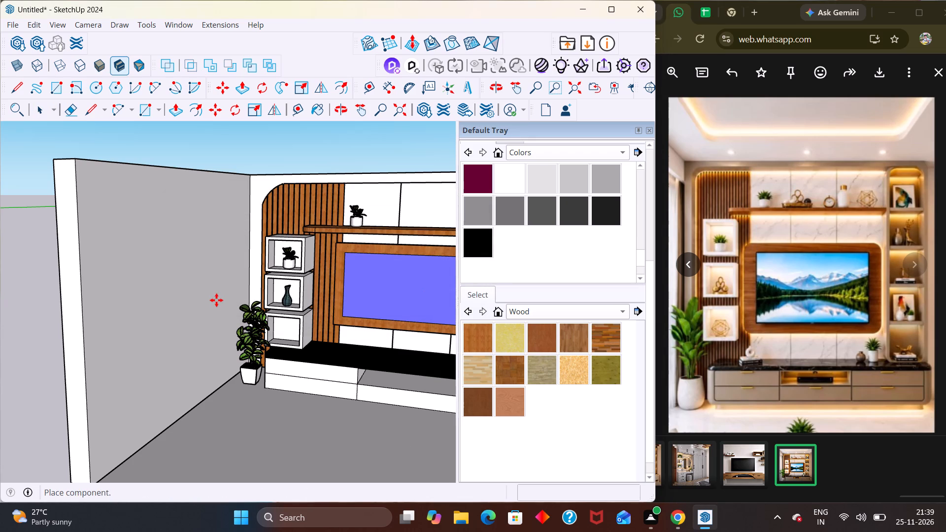
pyautogui.scroll(-5, 216, 300)
pyautogui.scroll(2, 263, 341)
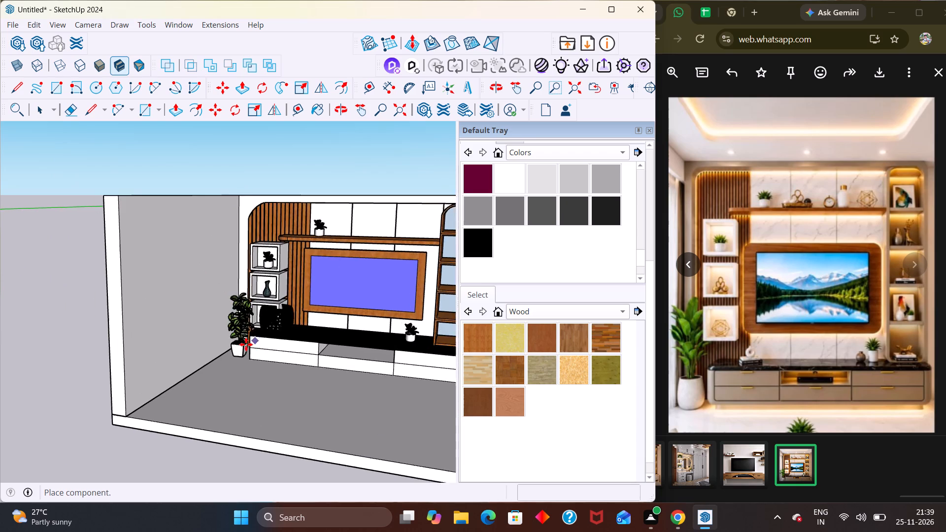
pyautogui.scroll(3, 246, 344)
pyautogui.scroll(-1, 260, 330)
pyautogui.scroll(2, 263, 329)
pyautogui.scroll(-10, 268, 329)
pyautogui.click(103, 395)
pyautogui.scroll(2, 126, 337)
pyautogui.scroll(-1, 126, 337)
pyautogui.scroll(1, 126, 337)
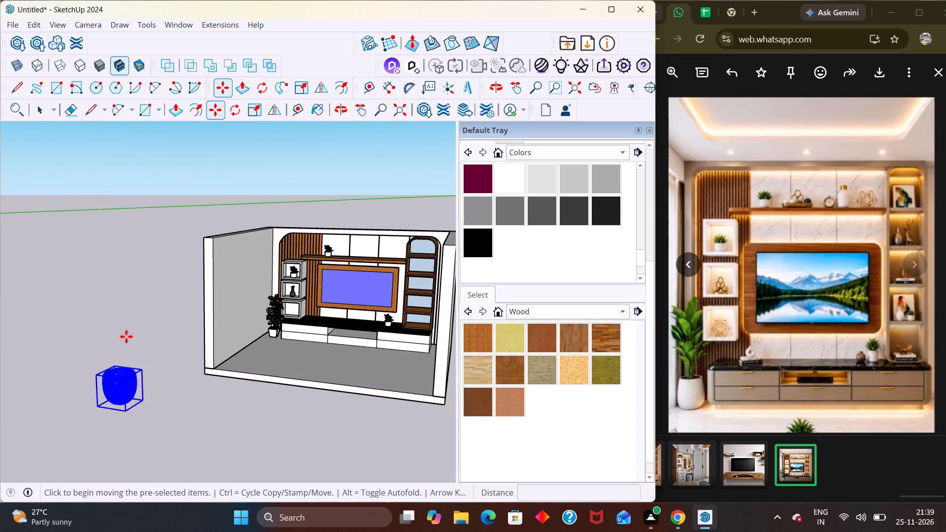
pyautogui.press('Escape')
pyautogui.press('space')
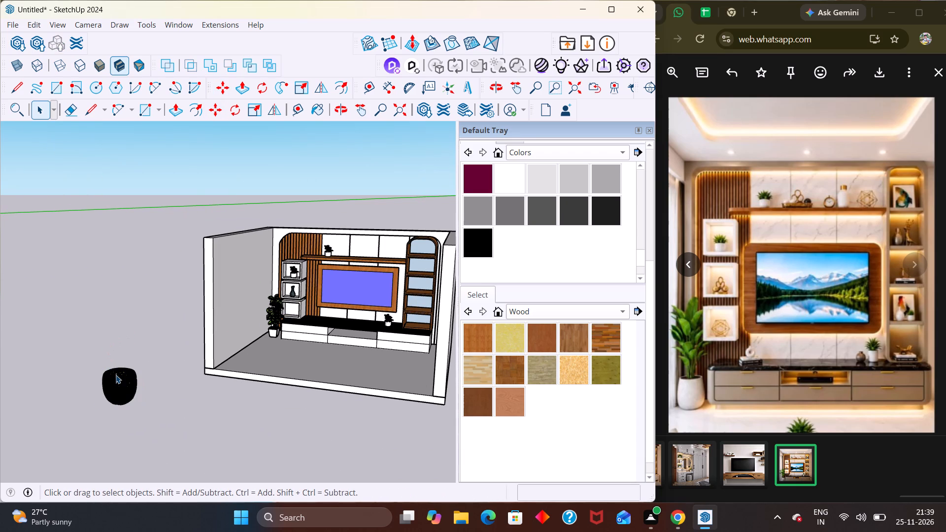
# Scale the perforated vase's height to about 0.58 along the blue axis.
pyautogui.click(116, 375)
pyautogui.press('s')
pyautogui.scroll(4, 117, 371)
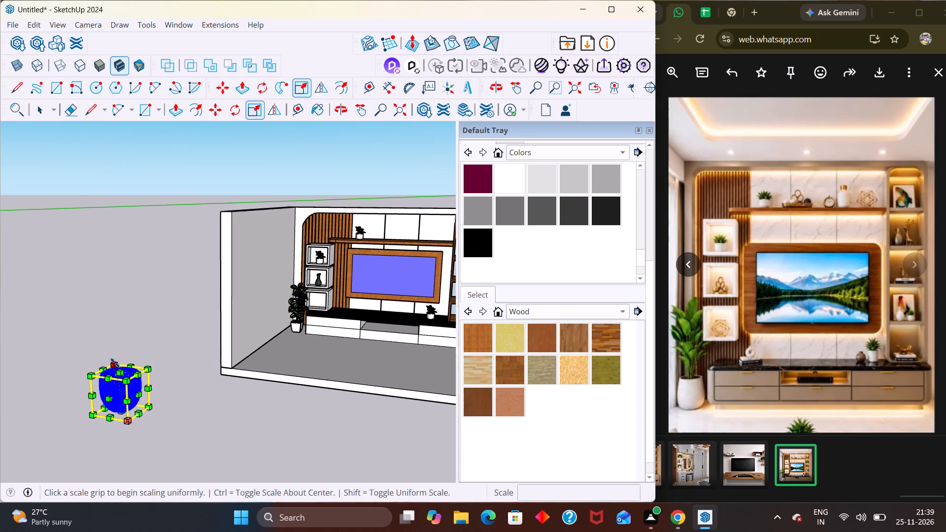
pyautogui.moveTo(115, 364); pyautogui.dragTo(145, 439, button='middle')
pyautogui.scroll(1, 145, 439)
pyautogui.scroll(-8, 140, 409)
pyautogui.scroll(10, 148, 435)
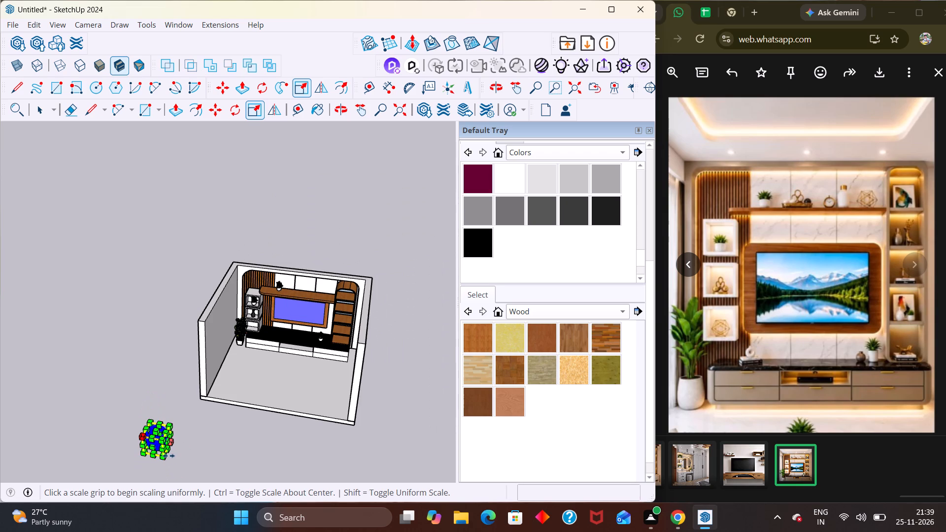
pyautogui.scroll(7, 169, 456)
pyautogui.click(148, 412)
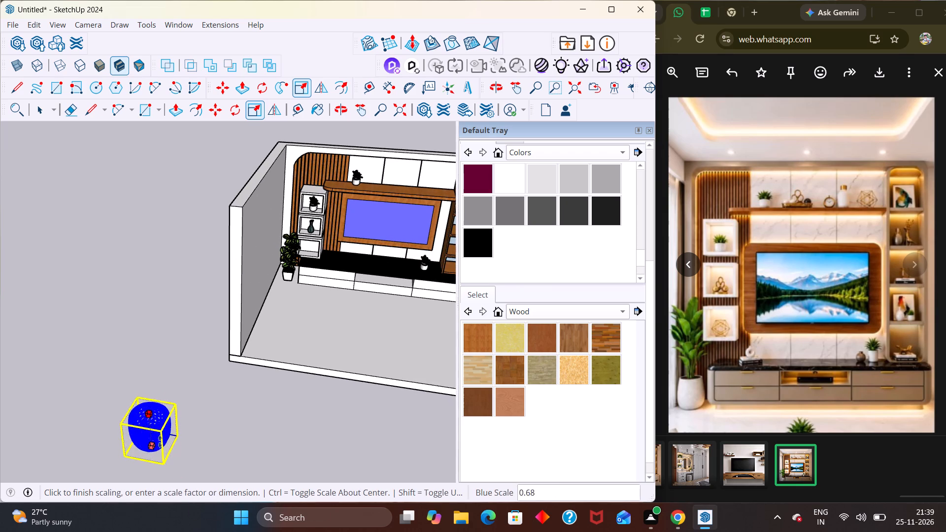
pyautogui.scroll(9, 158, 447)
pyautogui.moveTo(154, 406); pyautogui.dragTo(200, 318, button='middle')
pyautogui.scroll(-1, 200, 318)
pyautogui.scroll(2, 200, 318)
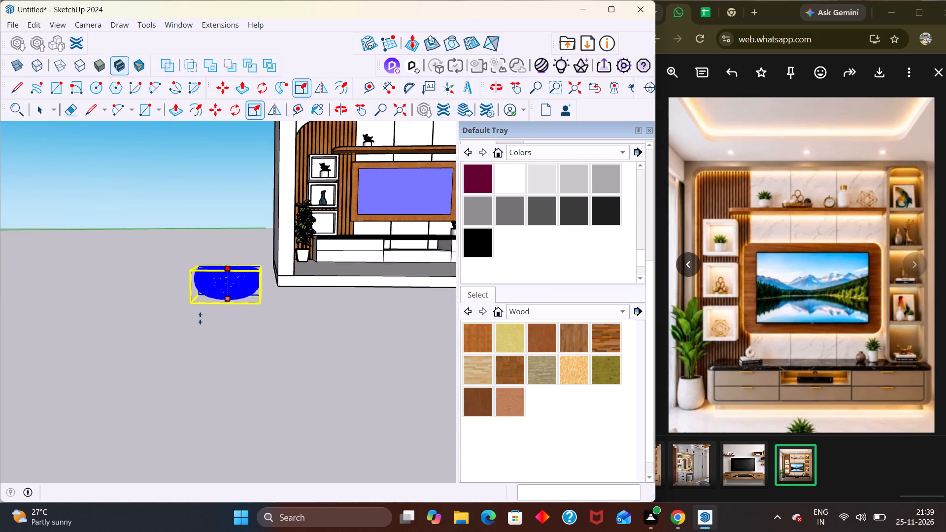
pyautogui.scroll(2, 200, 318)
pyautogui.moveTo(217, 285); pyautogui.dragTo(85, 370, button='middle')
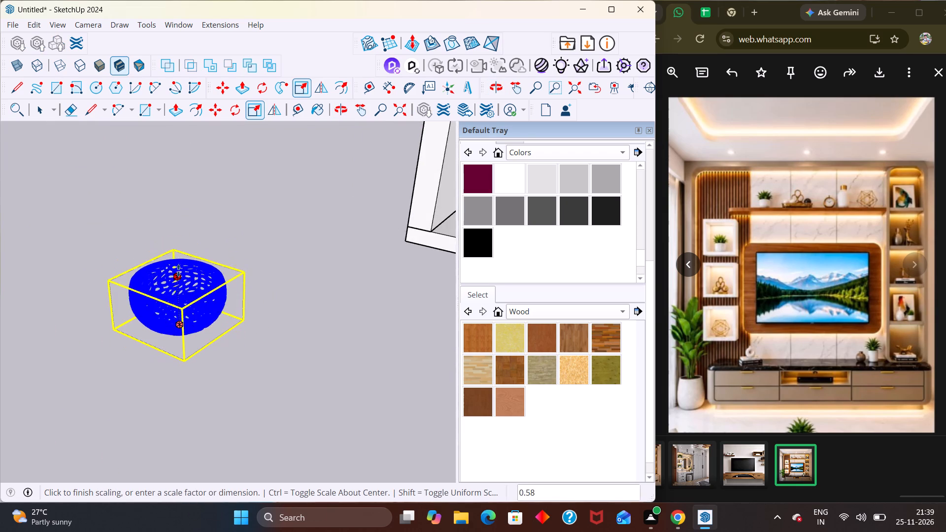
pyautogui.click(178, 270)
# Narrow the perforated vase's footprint by scaling it to about 0.70 along red and about 0.57 along green.
pyautogui.click(216, 310)
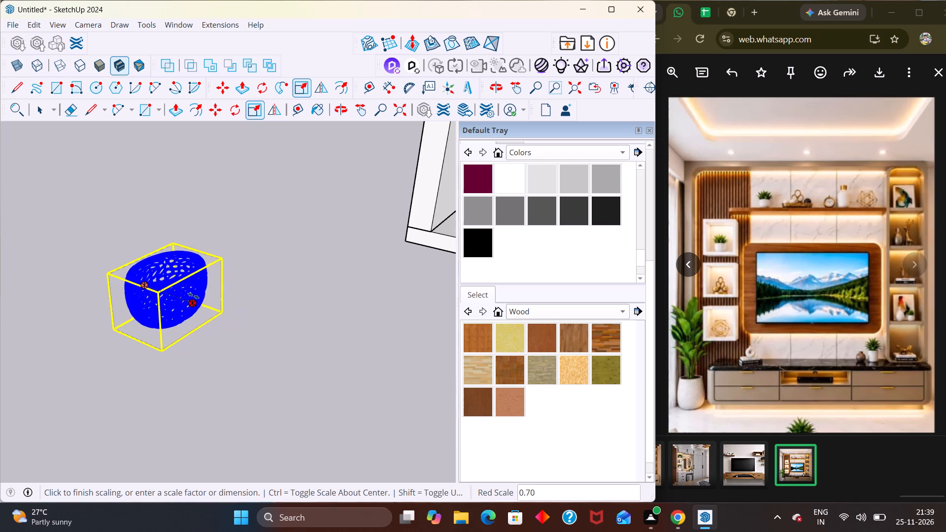
pyautogui.click(191, 295)
pyautogui.moveTo(161, 305); pyautogui.dragTo(229, 298, button='middle')
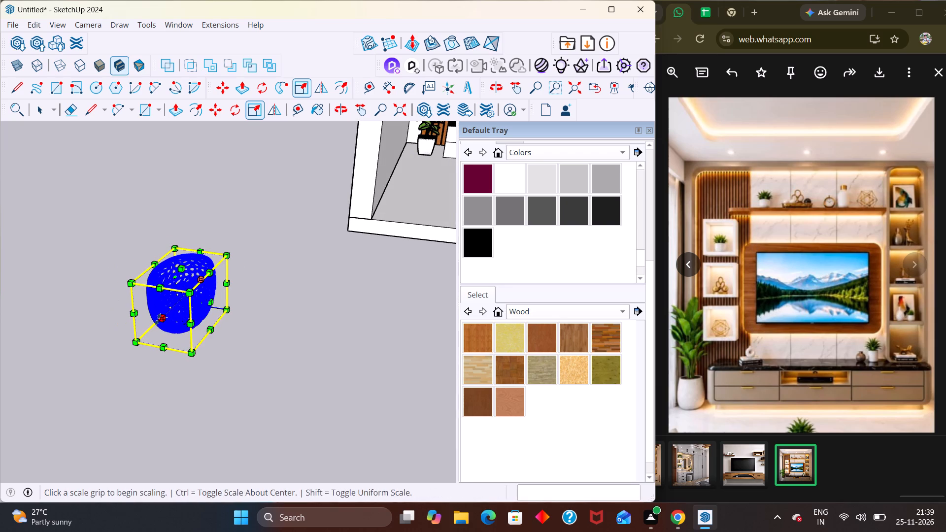
pyautogui.click(158, 319)
pyautogui.click(182, 301)
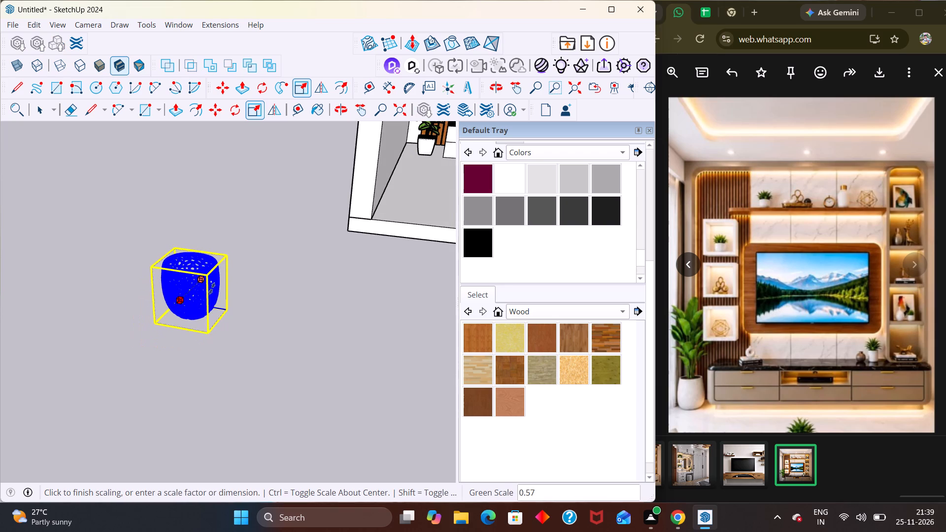
# Reduce the perforated vase's height again with a blue-axis scale of 0.79.
pyautogui.moveTo(212, 288); pyautogui.dragTo(151, 352, button='middle')
pyautogui.scroll(5, 157, 286)
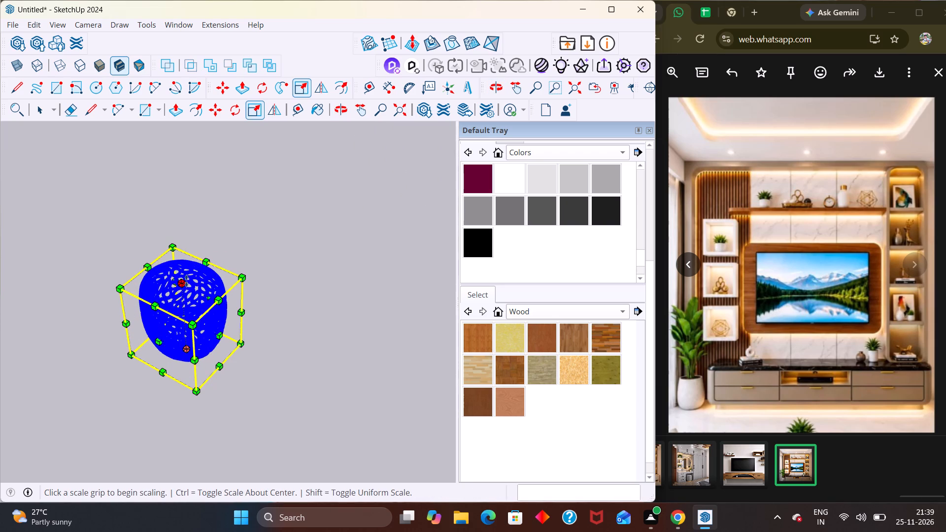
pyautogui.click(185, 281)
pyautogui.click(182, 299)
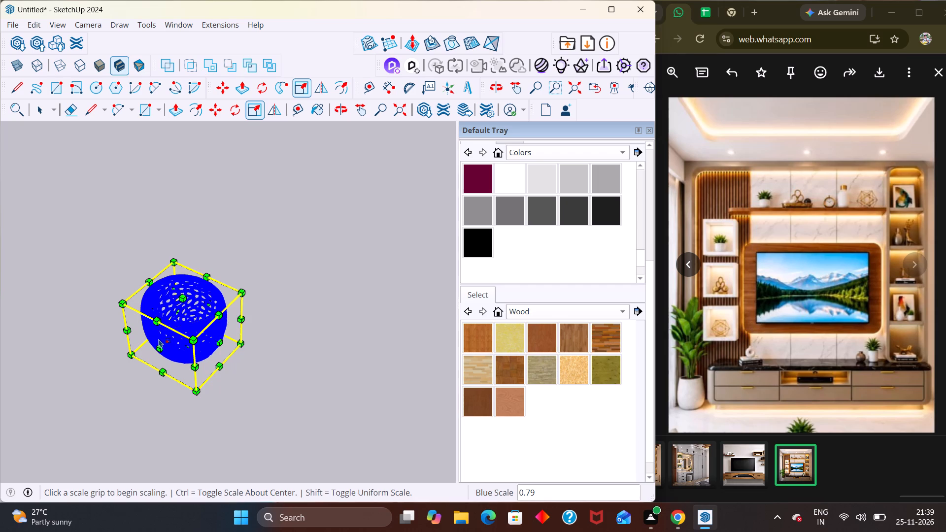
# Narrow the perforated vase with a green-axis scale of about 0.80.
pyautogui.click(158, 345)
pyautogui.click(168, 337)
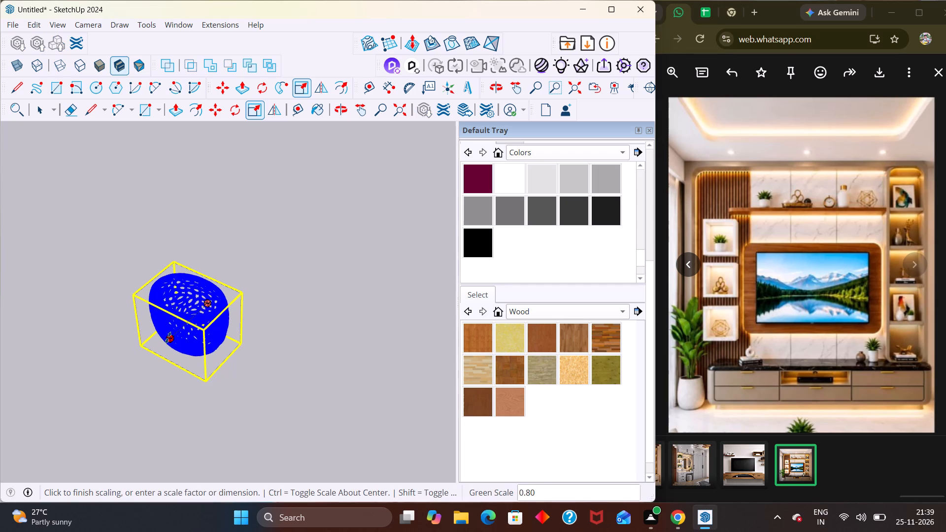
# Move the perforated vase about 21' 11" from its bottom corner into the lowest box shelf beside the potted plant, and deselect it.
pyautogui.press('m')
pyautogui.click(208, 379)
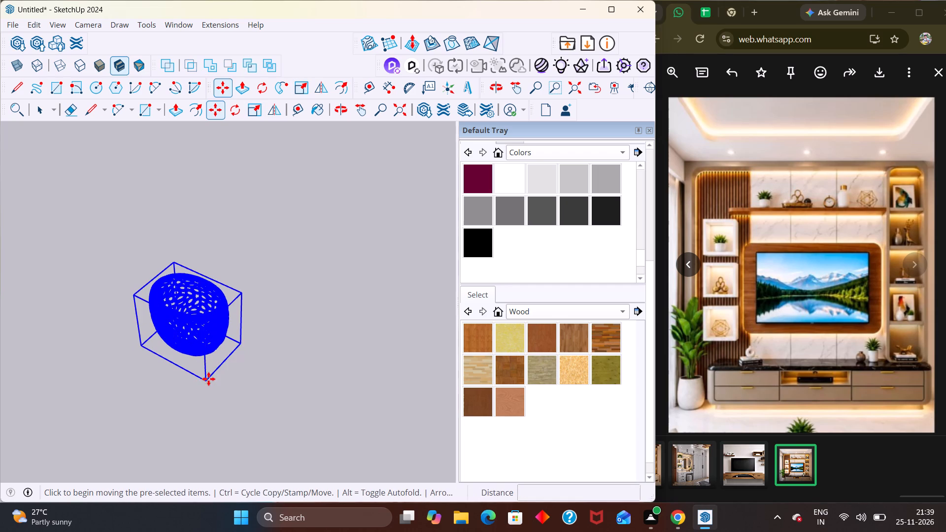
pyautogui.scroll(-13, 208, 317)
pyautogui.scroll(-14, 261, 313)
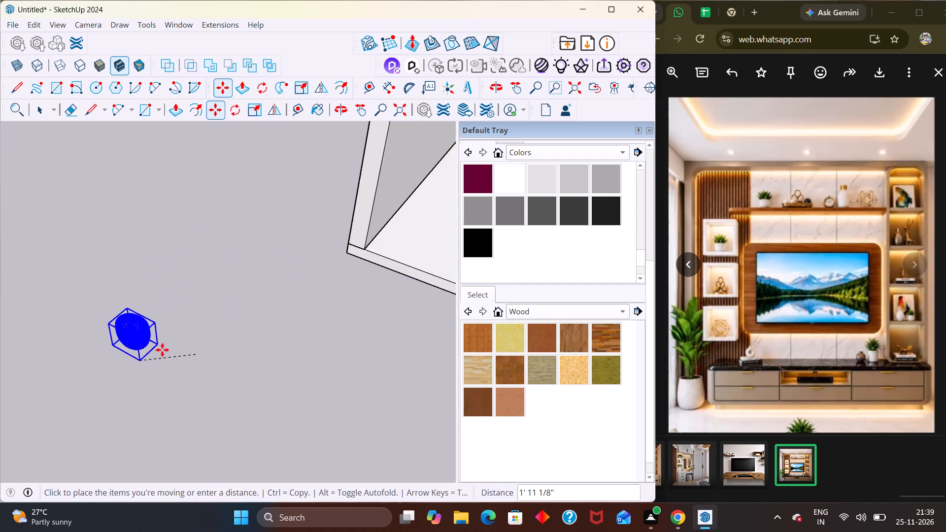
pyautogui.scroll(-4, 191, 336)
pyautogui.scroll(1, 197, 337)
pyautogui.scroll(-2, 203, 338)
pyautogui.scroll(-7, 254, 312)
pyautogui.moveTo(357, 208); pyautogui.dragTo(201, 229, button='middle')
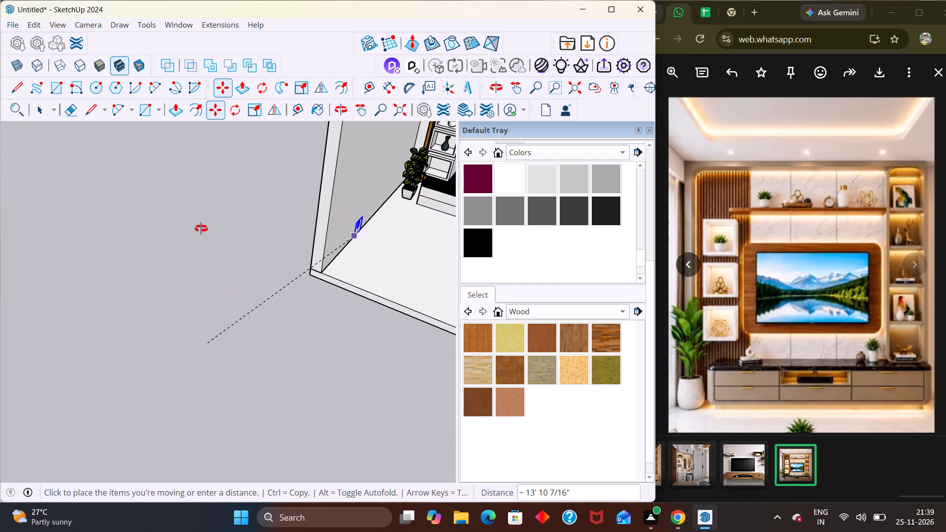
pyautogui.moveTo(201, 229); pyautogui.dragTo(117, 264, button='middle')
pyautogui.scroll(-3, 273, 267)
pyautogui.moveTo(281, 270); pyautogui.dragTo(348, 181, button='middle')
pyautogui.moveTo(361, 246); pyautogui.dragTo(408, 253, button='middle')
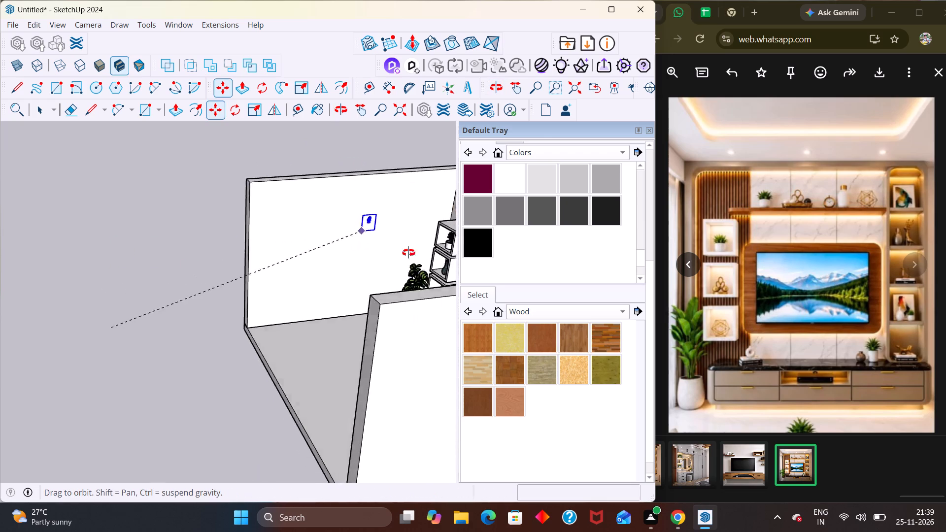
pyautogui.moveTo(408, 253); pyautogui.dragTo(440, 257, button='middle')
pyautogui.scroll(9, 412, 281)
pyautogui.moveTo(407, 276); pyautogui.dragTo(501, 254, button='middle')
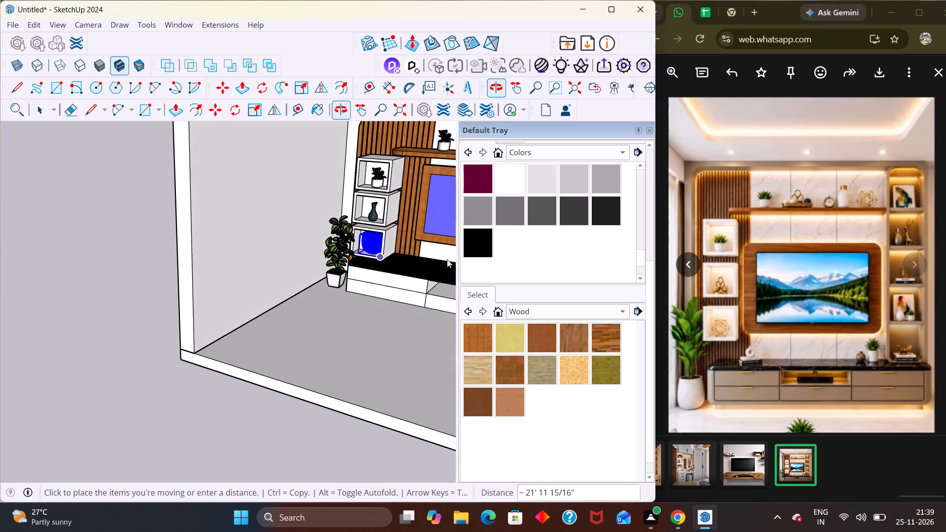
pyautogui.scroll(5, 411, 257)
pyautogui.scroll(15, 366, 245)
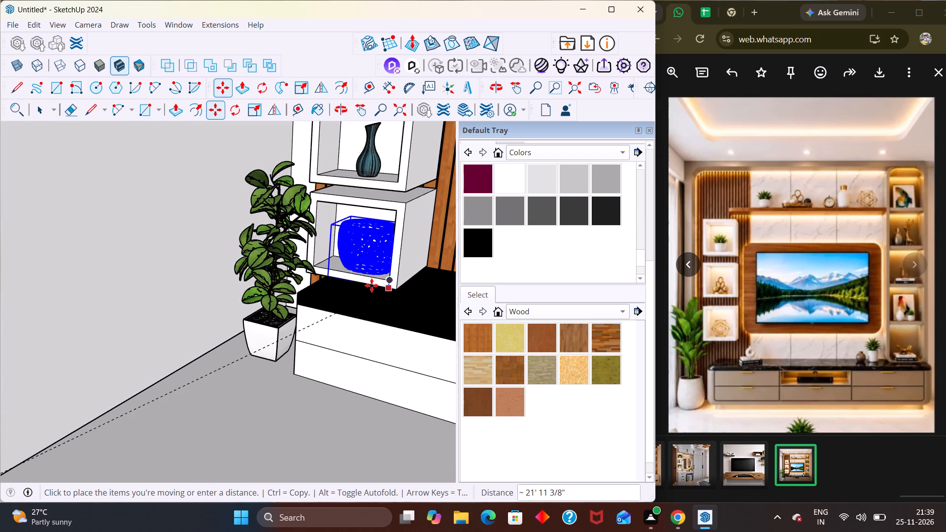
pyautogui.click(376, 283)
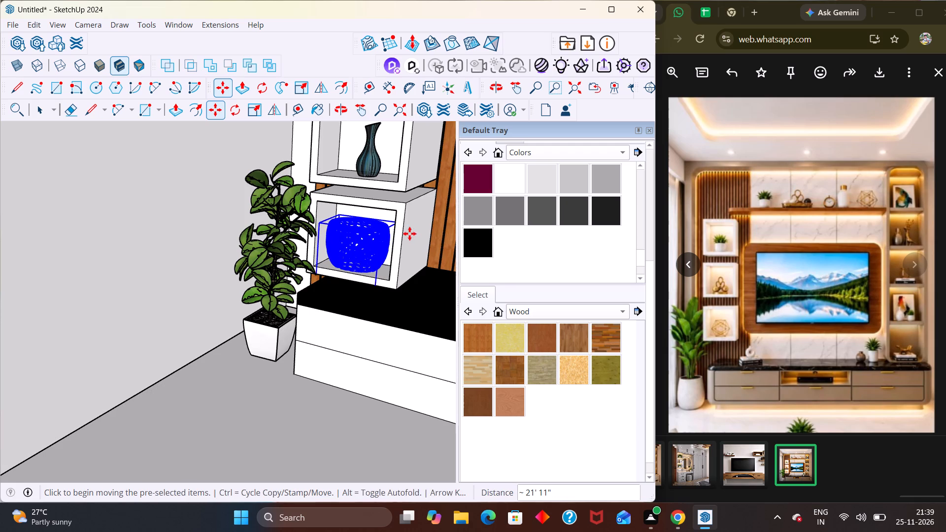
pyautogui.press('space')
pyautogui.click(176, 302)
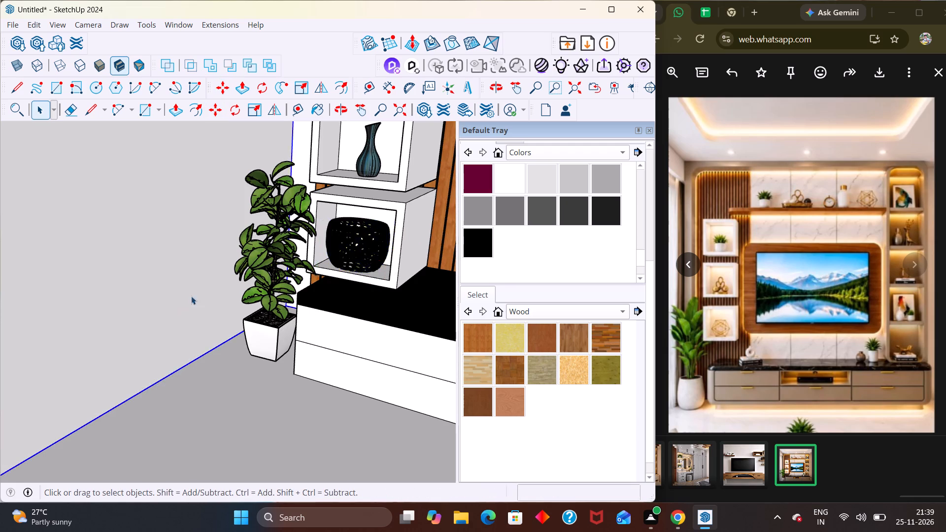
# Examine the whole TV wall unit from the front to check the decor placed so far against the reference photo.
pyautogui.scroll(-6, 203, 296)
pyautogui.moveTo(306, 283); pyautogui.dragTo(354, 263, button='middle')
pyautogui.scroll(-6, 317, 265)
pyautogui.scroll(1, 306, 271)
pyautogui.scroll(-4, 306, 274)
pyautogui.moveTo(313, 277); pyautogui.dragTo(394, 233, button='middle')
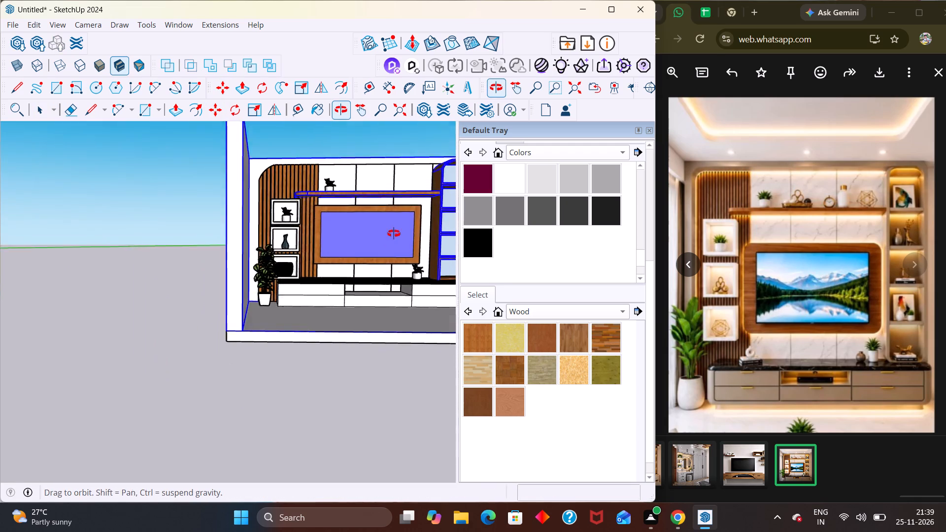
pyautogui.moveTo(394, 233); pyautogui.dragTo(386, 228, button='middle')
pyautogui.scroll(-5, 378, 225)
pyautogui.moveTo(392, 239); pyautogui.dragTo(390, 215, button='middle')
pyautogui.scroll(1, 392, 216)
pyautogui.moveTo(388, 225); pyautogui.dragTo(393, 267, button='middle')
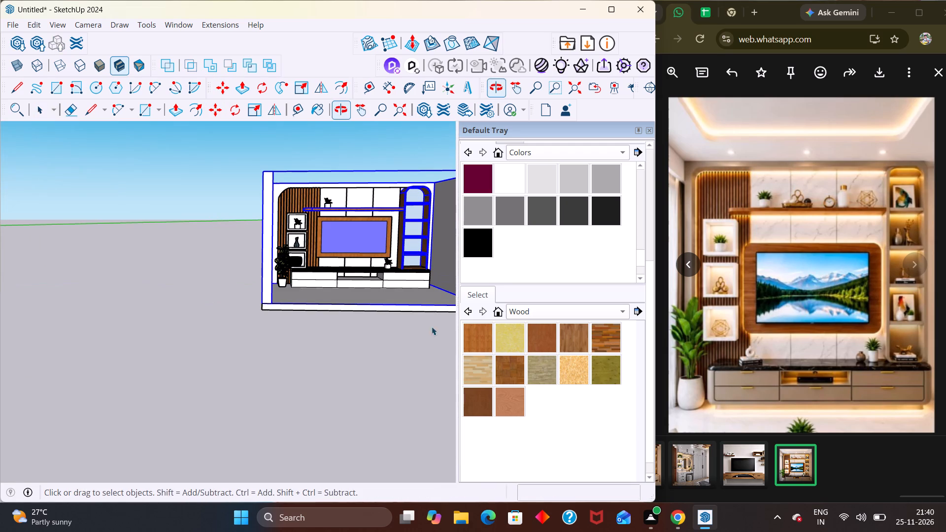
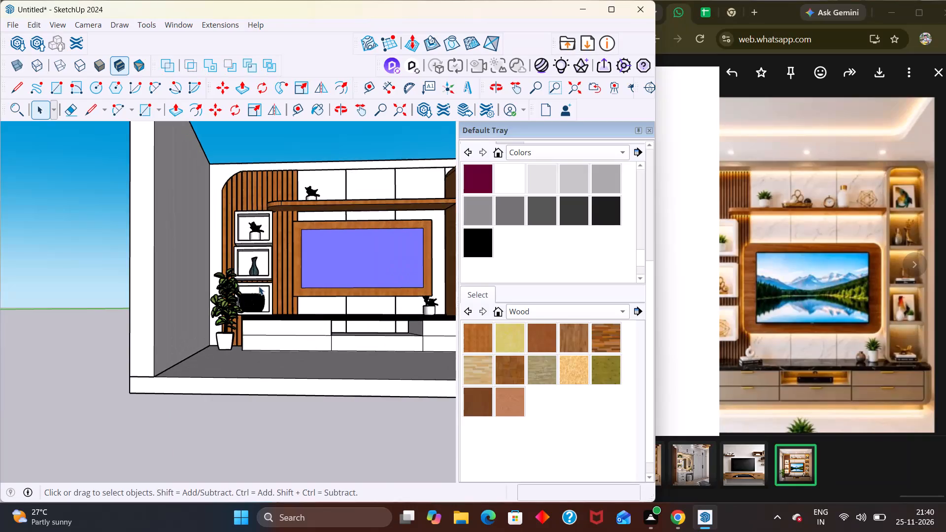
# Reduce the height of the perforated vase in the lowest box shelf with a blue-axis scale of 0.79.
pyautogui.moveTo(317, 263); pyautogui.dragTo(240, 300, button='middle')
pyautogui.scroll(1, 235, 297)
pyautogui.scroll(-10, 236, 297)
pyautogui.moveTo(304, 311); pyautogui.dragTo(352, 335, button='middle')
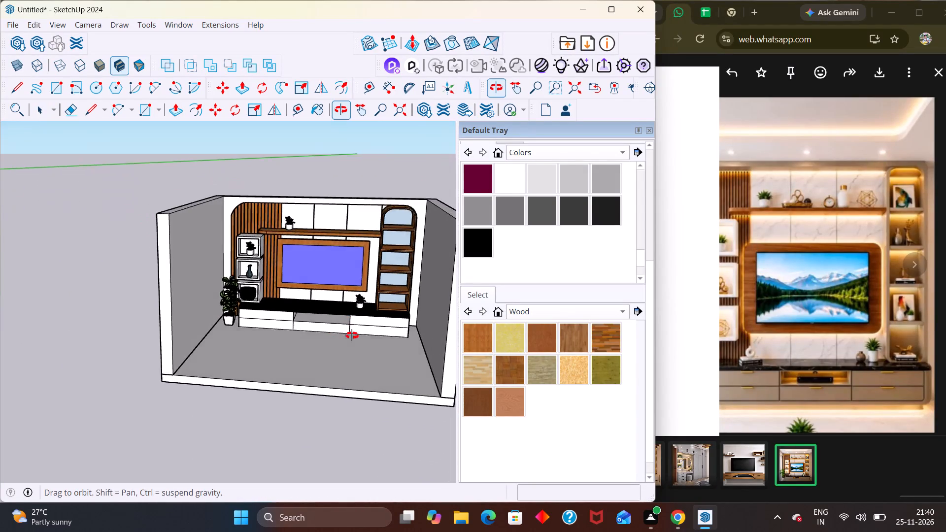
pyautogui.moveTo(352, 335); pyautogui.dragTo(347, 313, button='middle')
pyautogui.scroll(4, 335, 257)
pyautogui.scroll(1, 235, 316)
pyautogui.scroll(-1, 235, 316)
pyautogui.scroll(14, 235, 316)
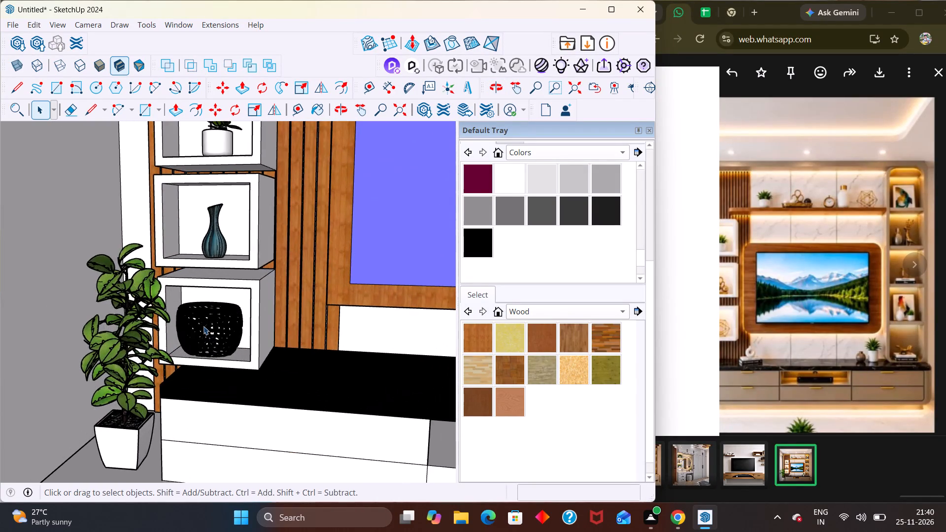
pyautogui.scroll(4, 203, 326)
pyautogui.moveTo(208, 342); pyautogui.dragTo(227, 302, button='middle')
pyautogui.scroll(12, 226, 312)
pyautogui.moveTo(227, 302); pyautogui.dragTo(228, 346, button='middle')
pyautogui.scroll(2, 228, 346)
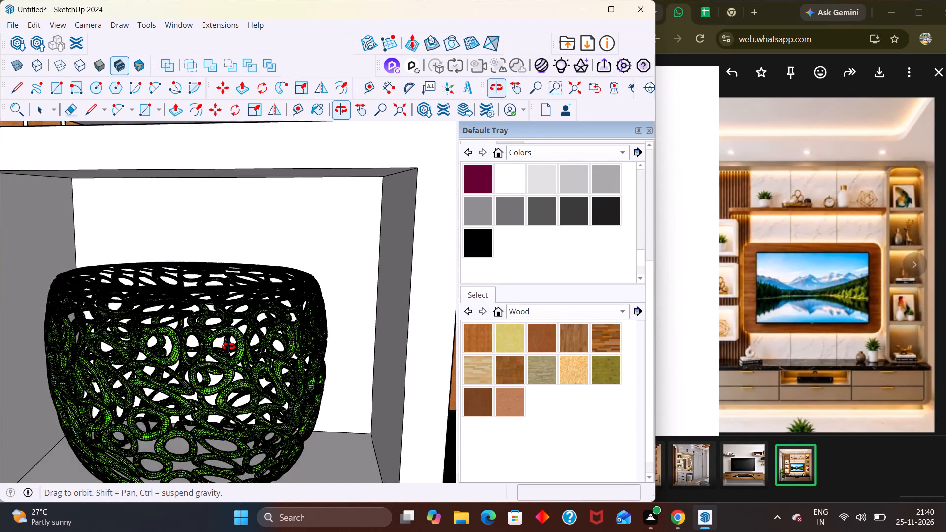
pyautogui.moveTo(228, 346); pyautogui.dragTo(228, 345, button='middle')
pyautogui.scroll(2, 228, 346)
pyautogui.click(218, 342)
pyautogui.click(199, 342)
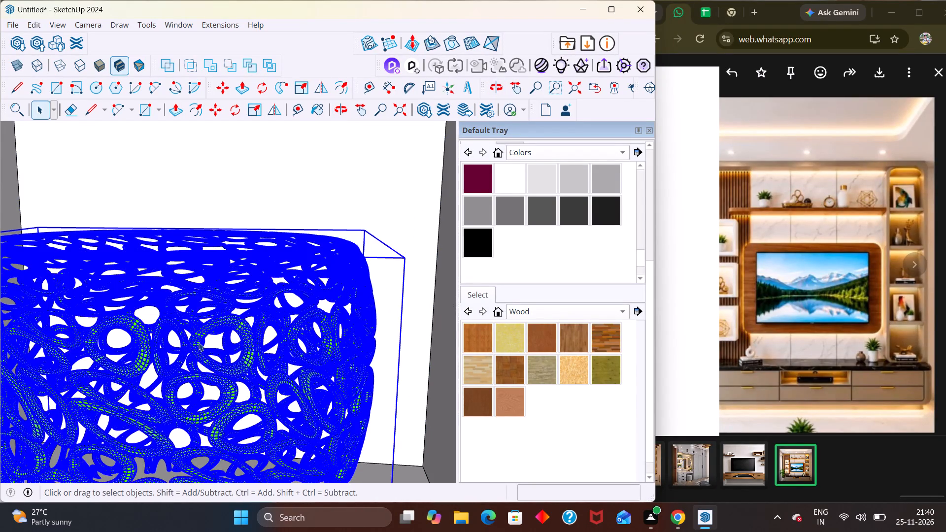
pyautogui.scroll(-9, 212, 340)
pyautogui.press('s')
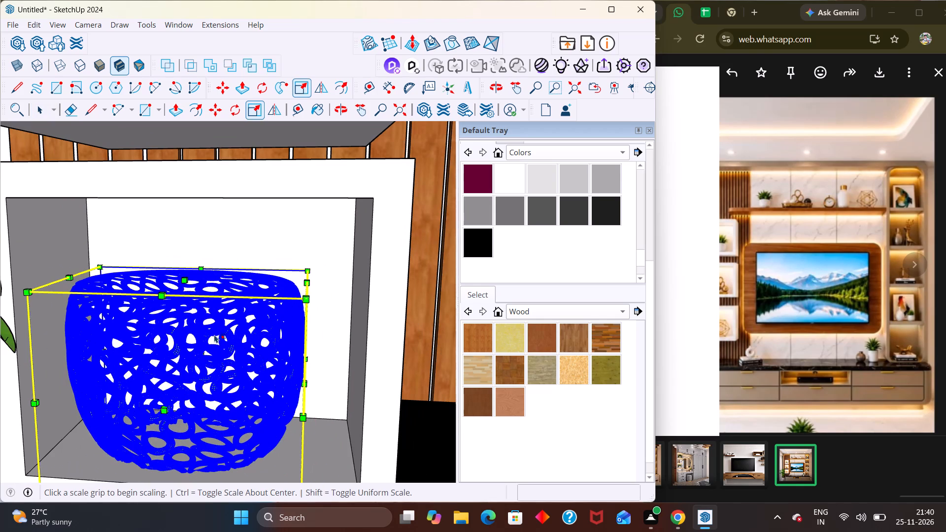
pyautogui.click(185, 276)
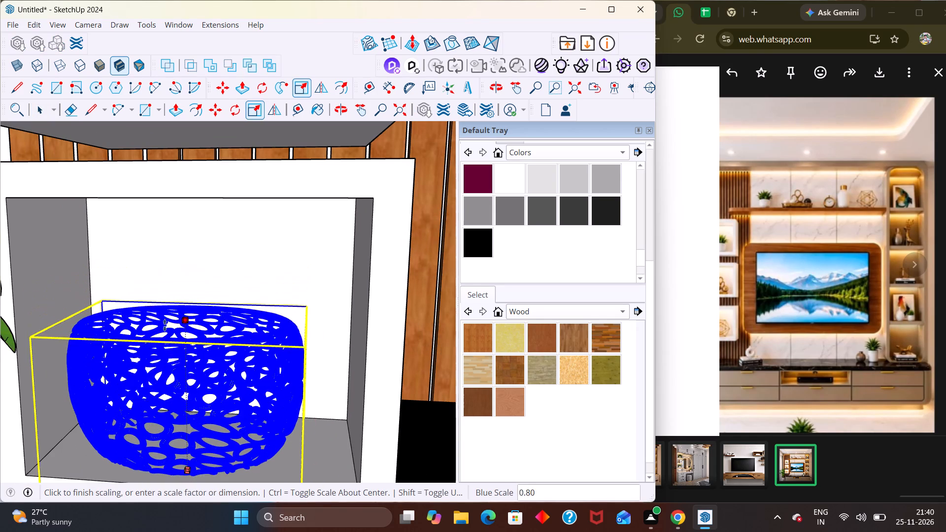
pyautogui.click(167, 323)
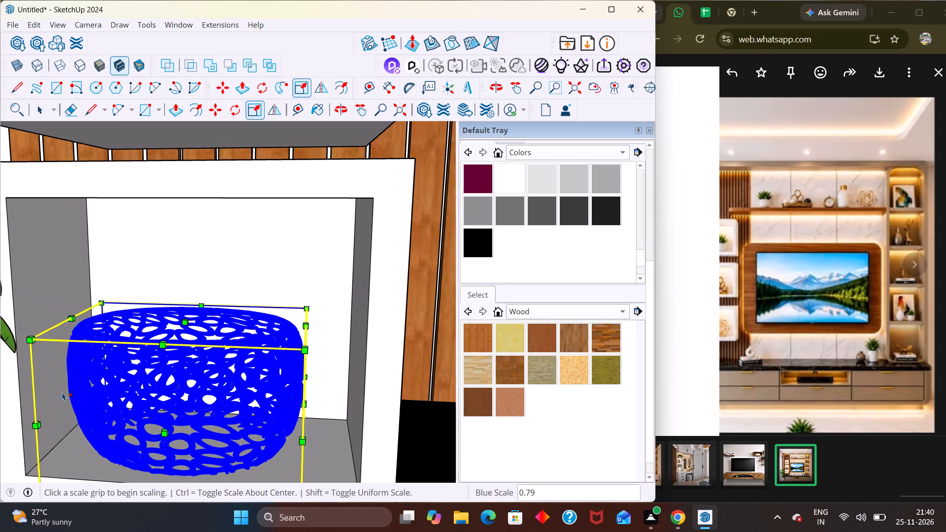
# Narrow the perforated vase with a red-axis scale of about 0.81.
pyautogui.scroll(-4, 109, 383)
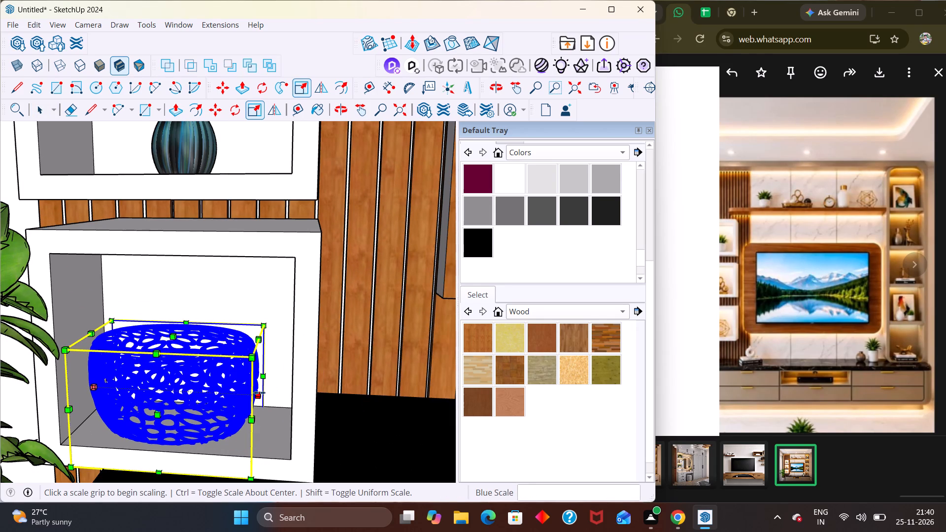
pyautogui.click(259, 393)
pyautogui.click(227, 391)
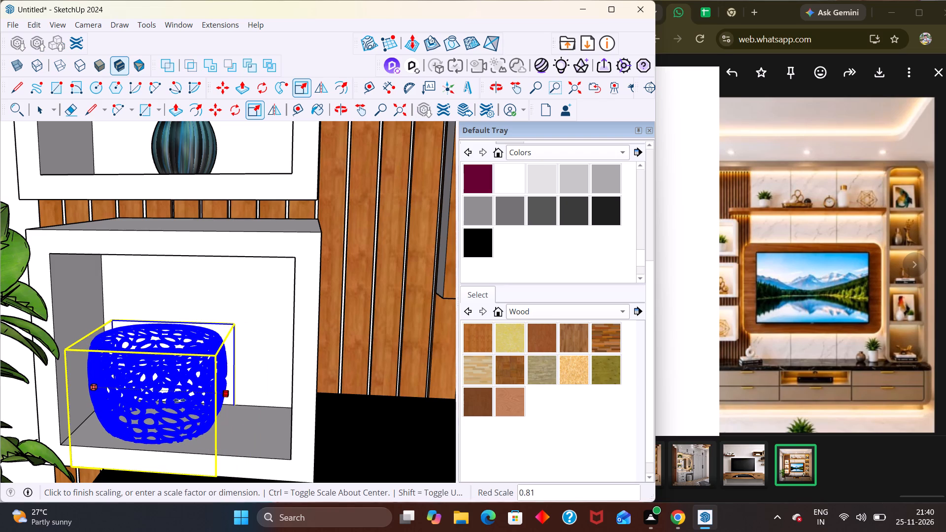
# Move the perforated vase sideways to centre it in the lowest box shelf, and deselect it.
pyautogui.press('m')
pyautogui.click(158, 419)
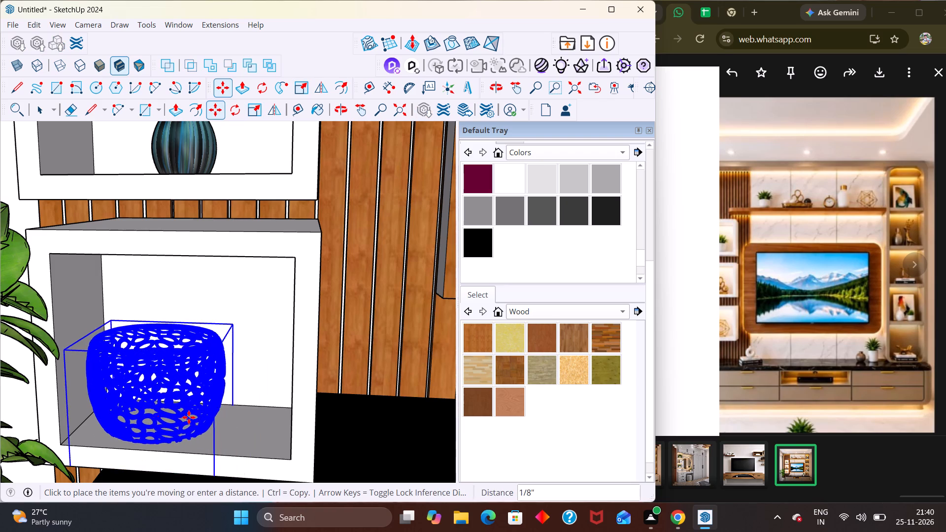
pyautogui.click(189, 417)
pyautogui.scroll(-7, 240, 349)
pyautogui.press('space')
pyautogui.scroll(-7, 260, 348)
pyautogui.scroll(1, 260, 348)
pyautogui.scroll(-3, 260, 348)
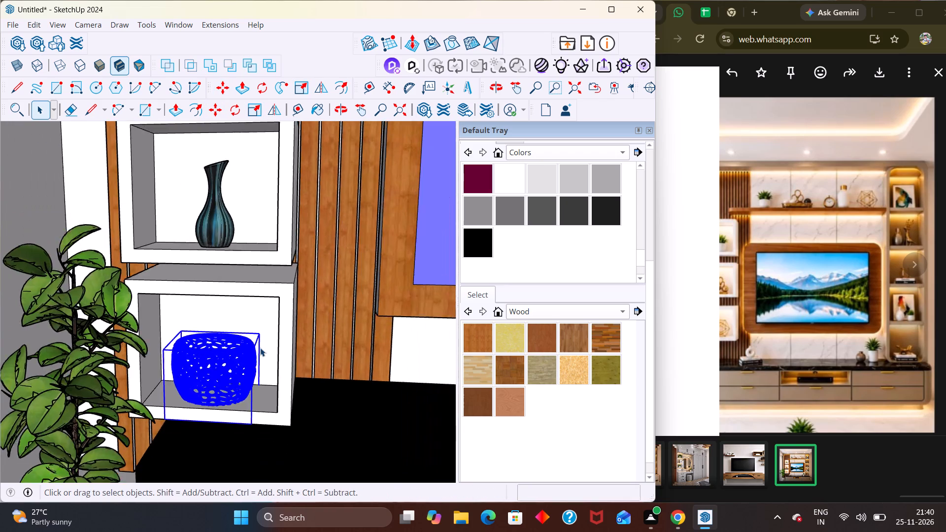
pyautogui.scroll(-6, 260, 348)
pyautogui.click(0, 383)
pyautogui.scroll(-4, 123, 355)
pyautogui.scroll(1, 161, 344)
pyautogui.scroll(-11, 167, 342)
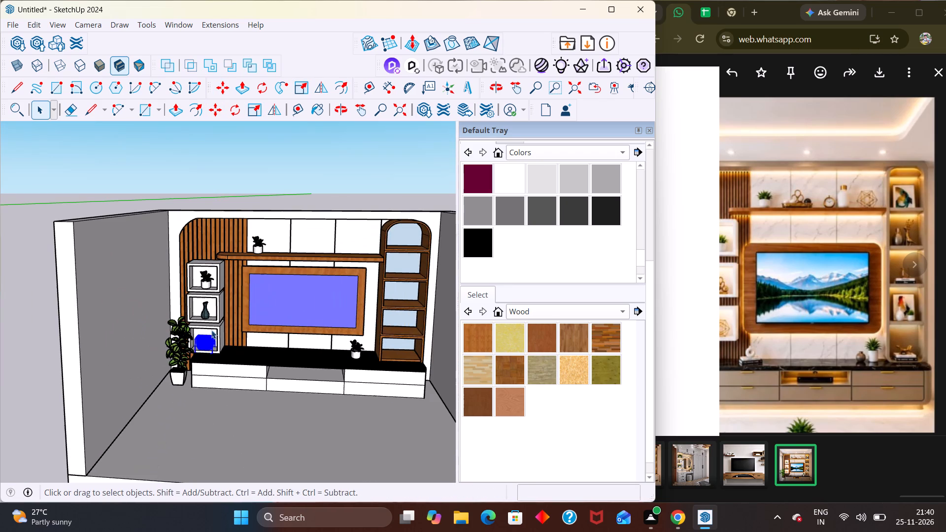
pyautogui.scroll(-3, 211, 330)
pyautogui.click(0, 396)
pyautogui.moveTo(110, 399); pyautogui.dragTo(142, 348, button='middle')
pyautogui.click(76, 286)
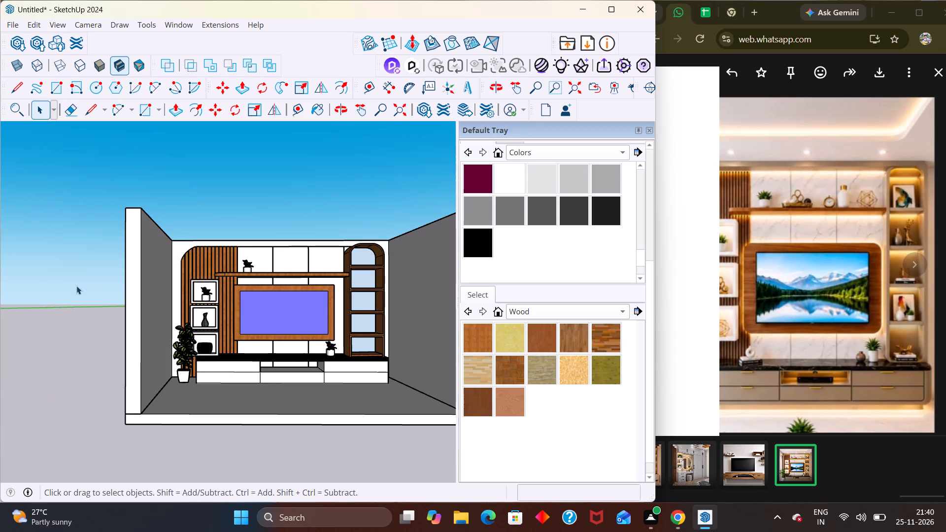
# Examine the perforated vase's fit in the lowest box shelf from the front and above, and check the overall wall unit.
pyautogui.scroll(2, 186, 373)
pyautogui.scroll(-1, 189, 373)
pyautogui.scroll(9, 189, 373)
pyautogui.scroll(-1, 196, 323)
pyautogui.scroll(6, 196, 323)
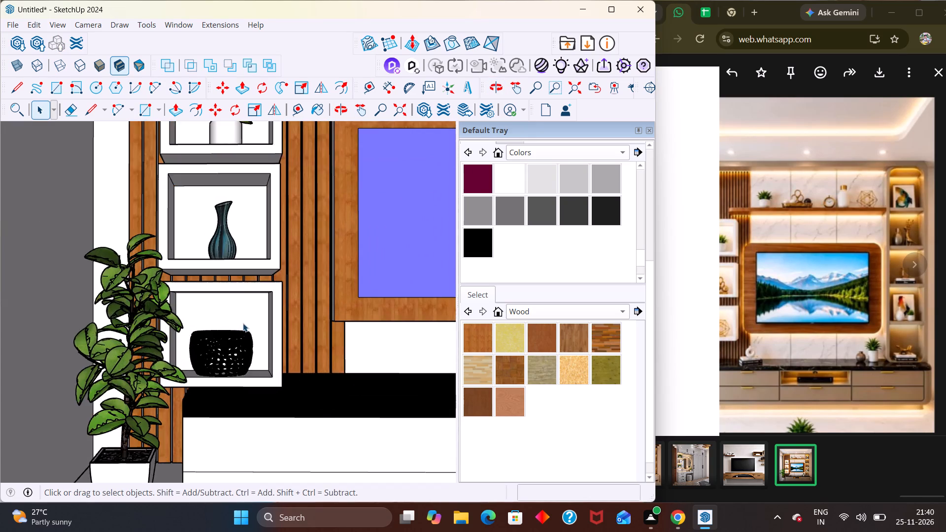
pyautogui.scroll(8, 243, 323)
pyautogui.scroll(4, 201, 370)
pyautogui.scroll(-1, 190, 390)
pyautogui.scroll(4, 190, 391)
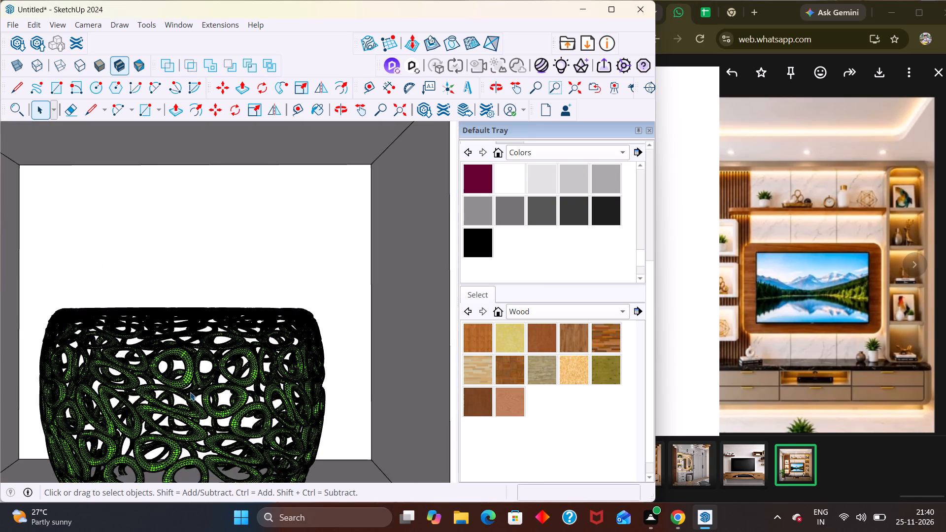
pyautogui.scroll(4, 190, 392)
pyautogui.middleClick(195, 377)
pyautogui.scroll(5, 196, 377)
pyautogui.scroll(-1, 196, 376)
pyautogui.scroll(2, 196, 376)
pyautogui.scroll(-11, 196, 376)
pyautogui.moveTo(197, 368); pyautogui.dragTo(199, 403, button='middle')
pyautogui.scroll(-3, 207, 376)
pyautogui.scroll(1, 208, 376)
pyautogui.scroll(-2, 208, 376)
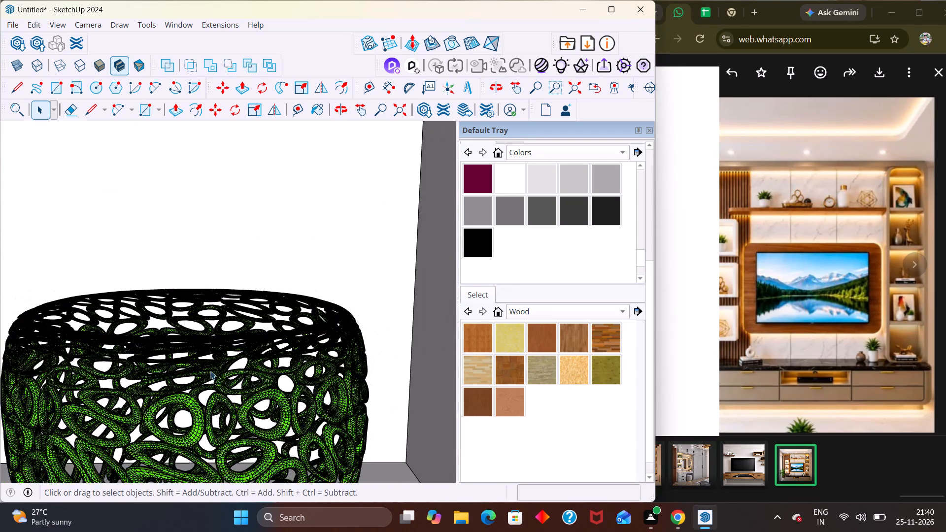
pyautogui.scroll(-1, 219, 361)
pyautogui.scroll(1, 219, 361)
pyautogui.scroll(-1, 219, 361)
pyautogui.moveTo(220, 361); pyautogui.dragTo(221, 402, button='middle')
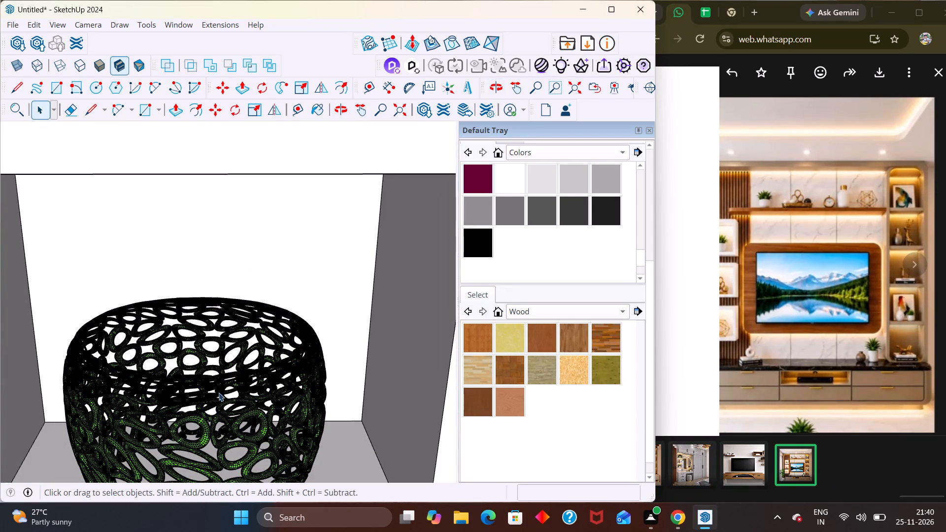
pyautogui.moveTo(219, 393); pyautogui.dragTo(212, 436, button='middle')
pyautogui.scroll(-4, 230, 380)
pyautogui.moveTo(228, 399); pyautogui.dragTo(230, 458, button='middle')
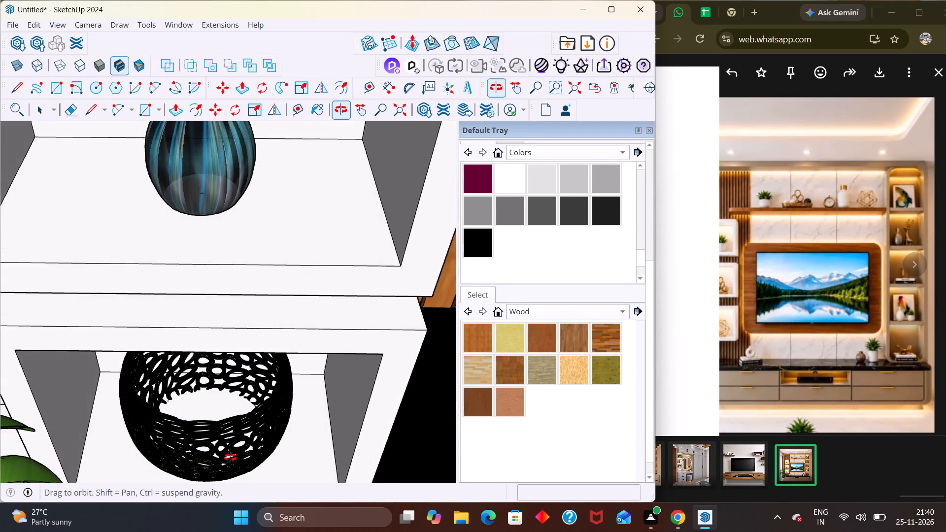
pyautogui.moveTo(230, 458); pyautogui.dragTo(232, 387, button='middle')
pyautogui.scroll(2, 231, 389)
pyautogui.scroll(-2, 232, 383)
pyautogui.scroll(1, 232, 383)
pyautogui.scroll(-20, 232, 383)
pyautogui.scroll(-3, 232, 383)
pyautogui.scroll(1, 227, 369)
pyautogui.scroll(-3, 227, 369)
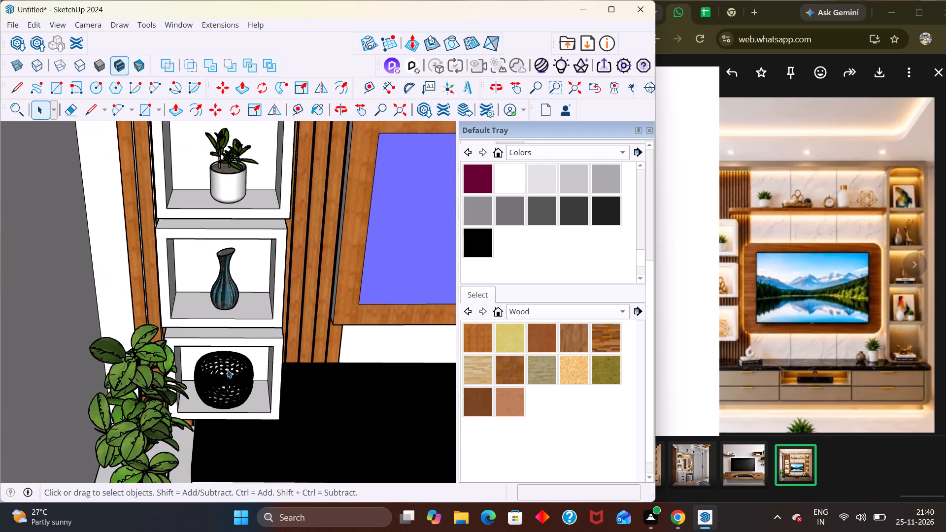
pyautogui.scroll(-11, 227, 369)
pyautogui.scroll(1, 231, 350)
pyautogui.scroll(-1, 231, 350)
pyautogui.moveTo(251, 385); pyautogui.dragTo(223, 327, button='middle')
pyautogui.scroll(-4, 222, 328)
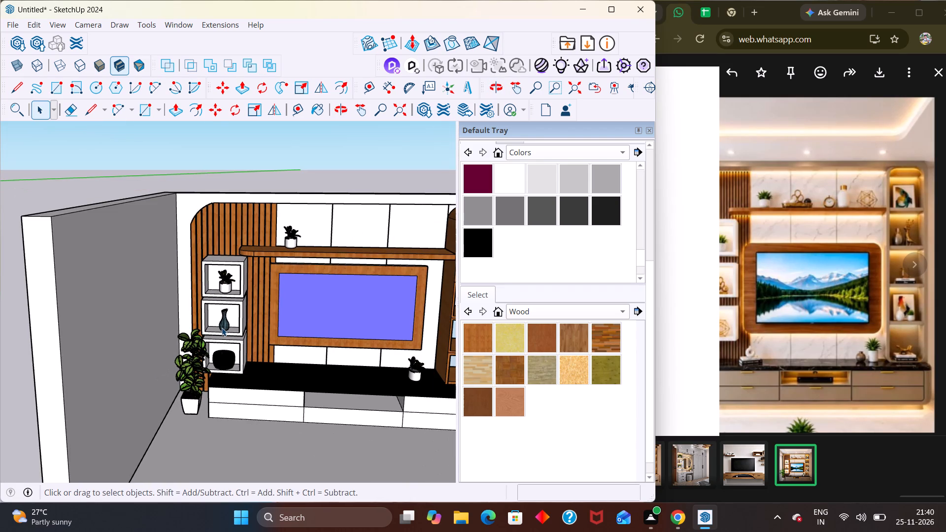
pyautogui.moveTo(241, 301); pyautogui.dragTo(236, 269, button='middle')
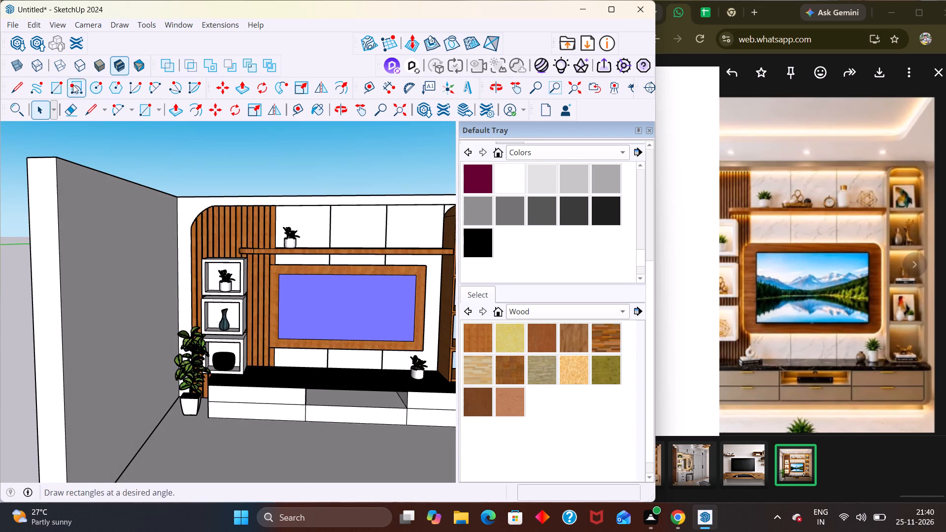
# Browse the vase results in 3D Warehouse for another decor piece suited to the TV wall unit.
pyautogui.click(14, 41)
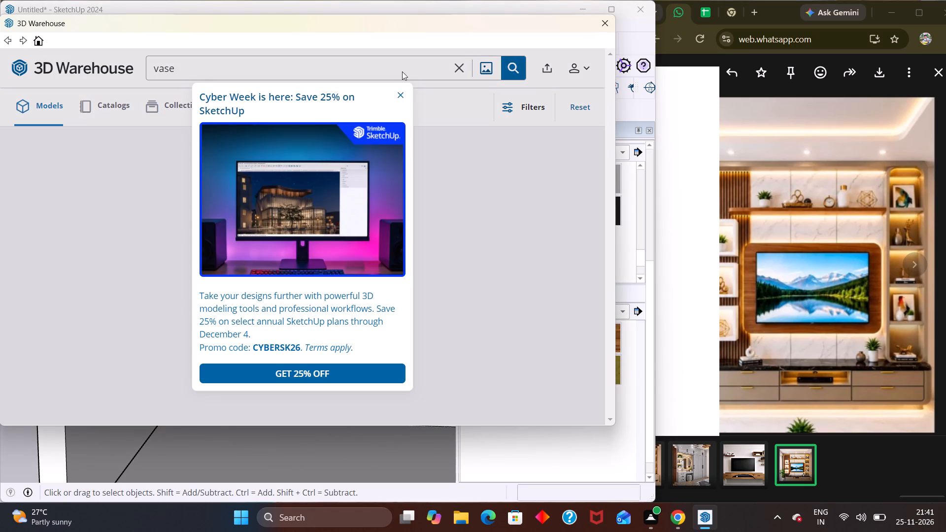
pyautogui.click(404, 96)
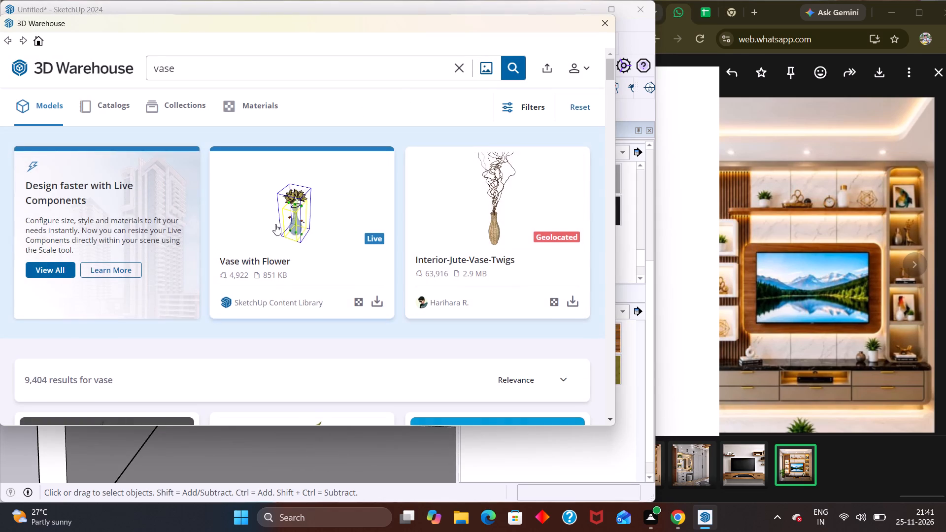
pyautogui.scroll(-8, 276, 224)
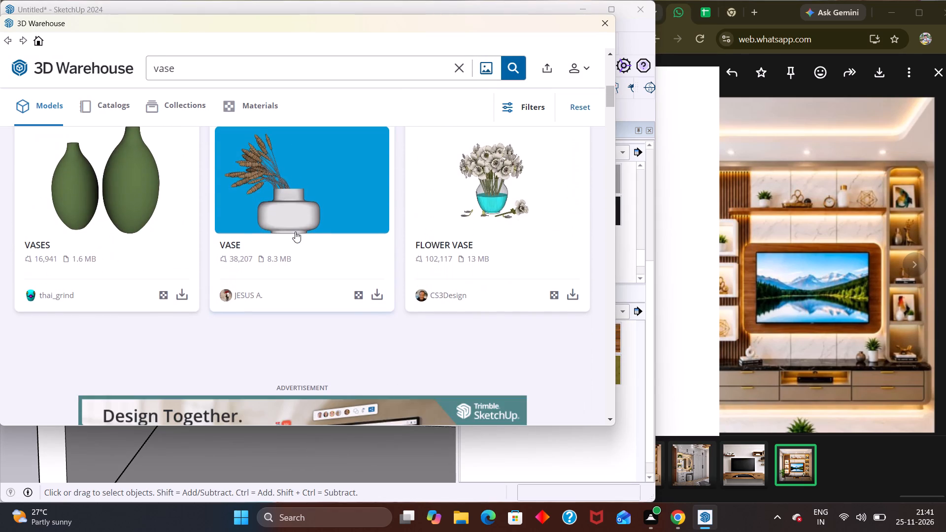
pyautogui.scroll(-5, 295, 232)
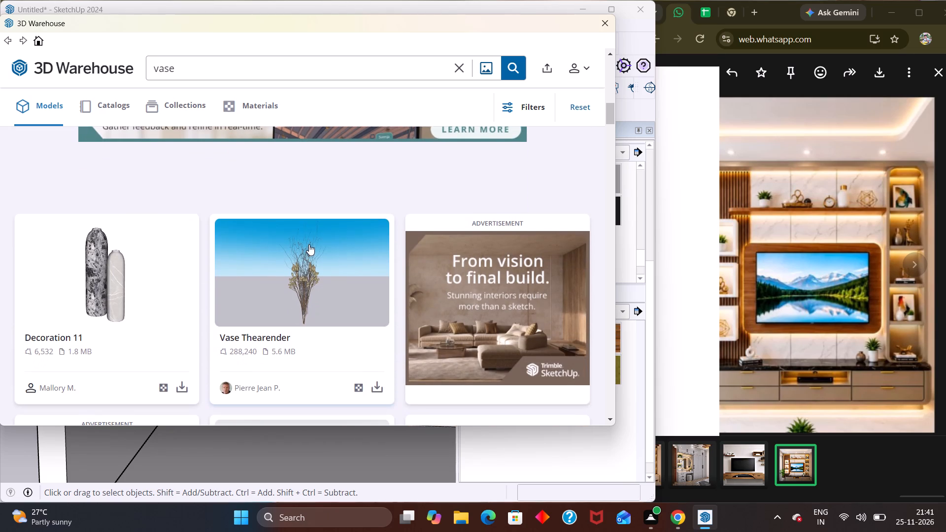
pyautogui.scroll(-5, 309, 244)
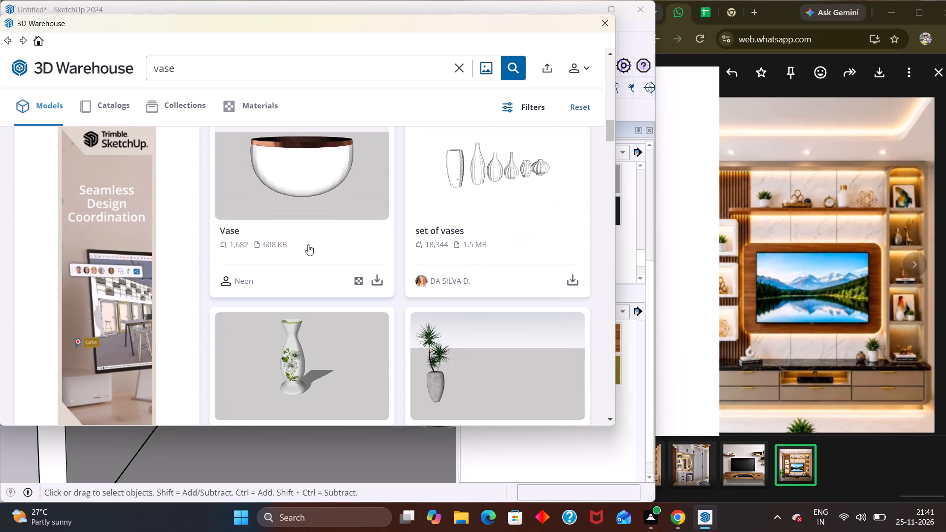
pyautogui.scroll(-5, 308, 244)
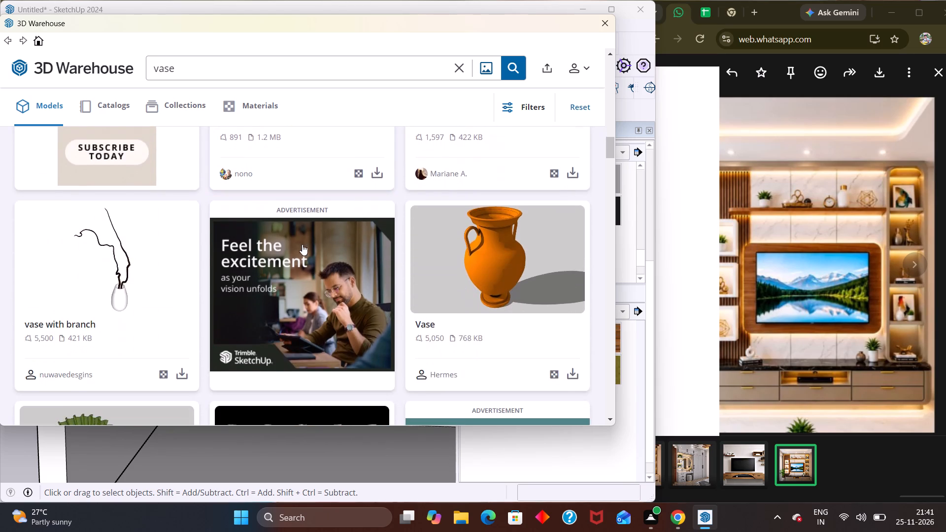
pyautogui.scroll(-9, 302, 248)
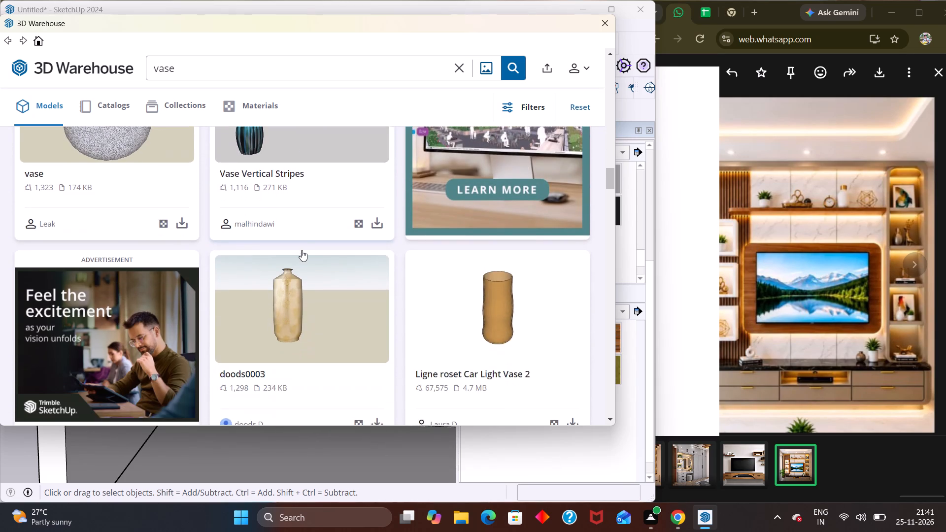
pyautogui.scroll(-3, 302, 250)
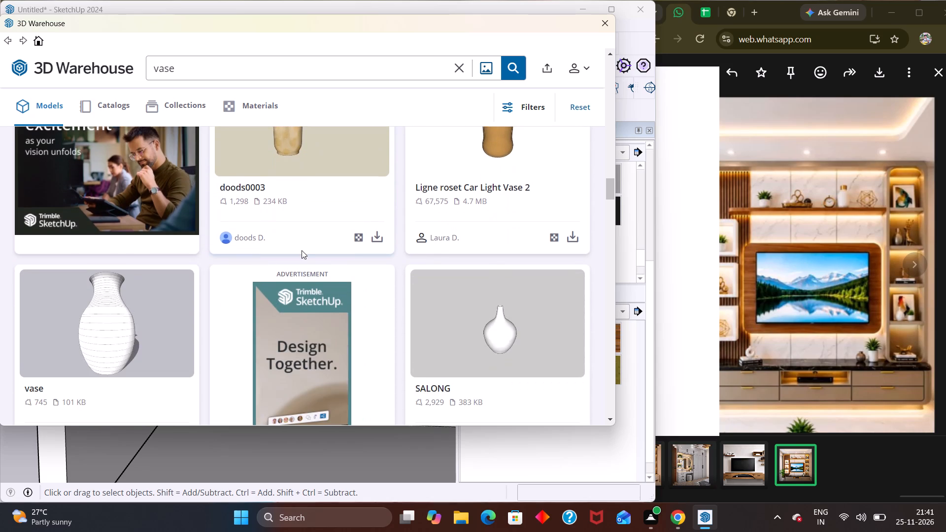
pyautogui.scroll(-5, 302, 250)
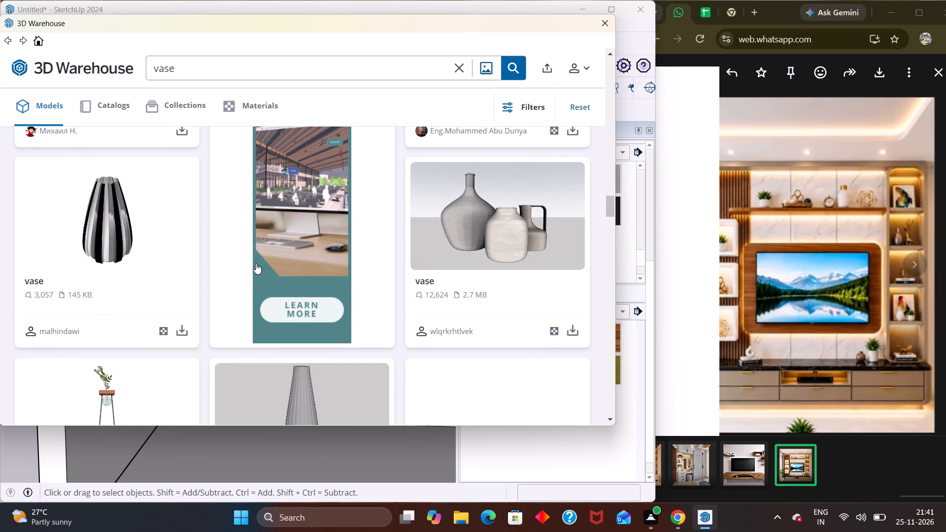
pyautogui.scroll(-5, 262, 263)
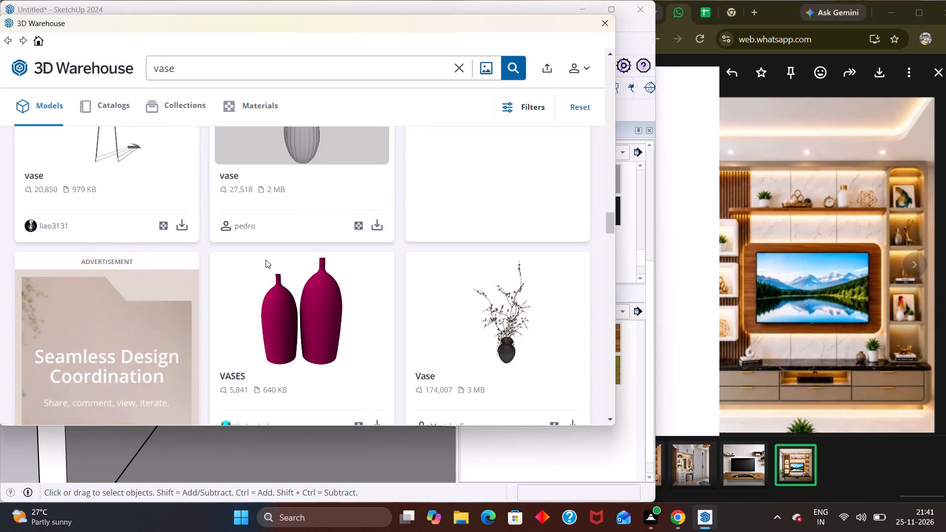
pyautogui.scroll(-7, 266, 260)
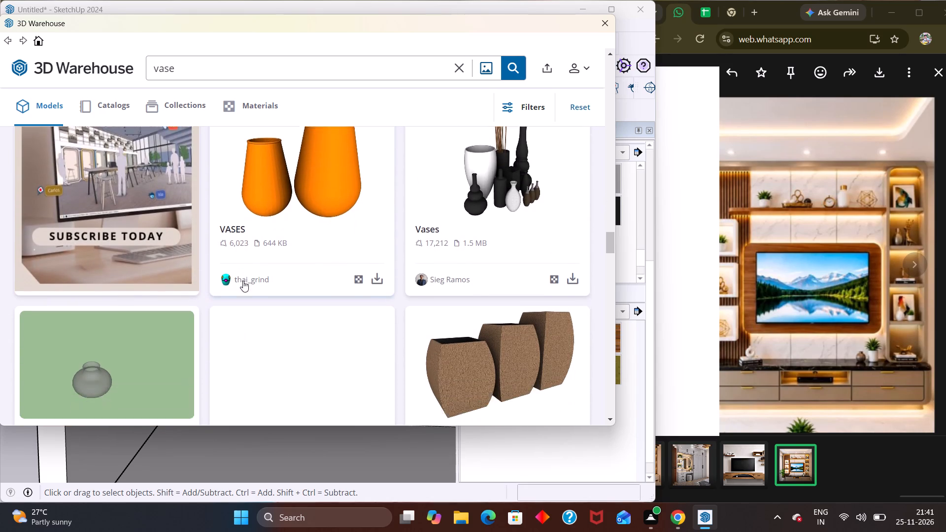
pyautogui.scroll(-6, 243, 281)
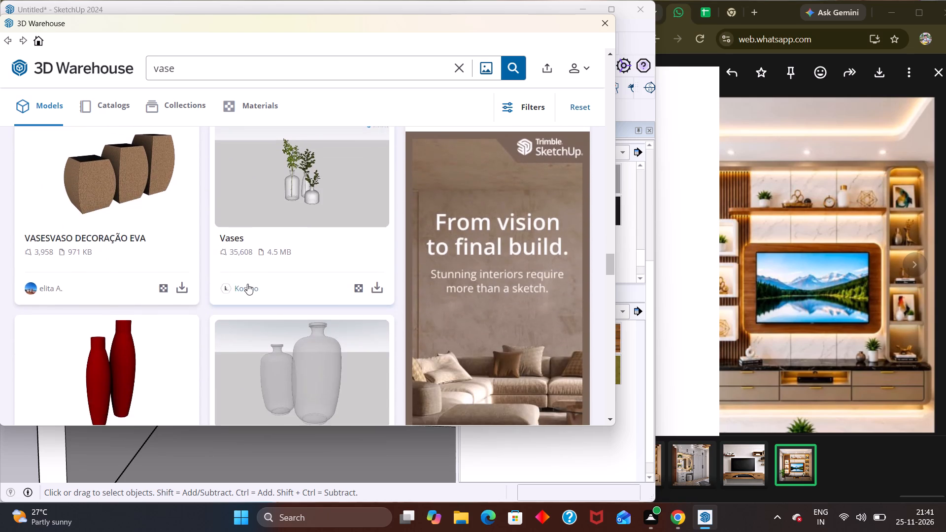
pyautogui.scroll(-5, 247, 284)
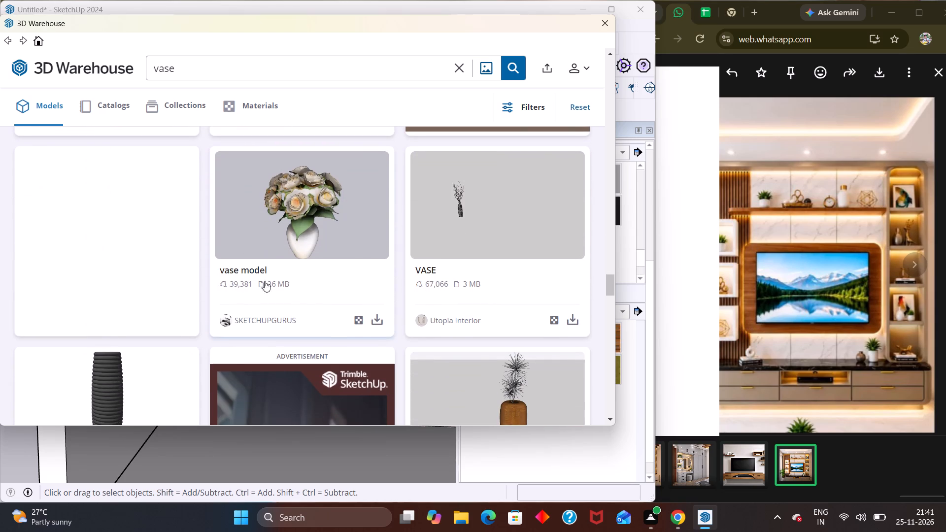
pyautogui.scroll(-8, 323, 299)
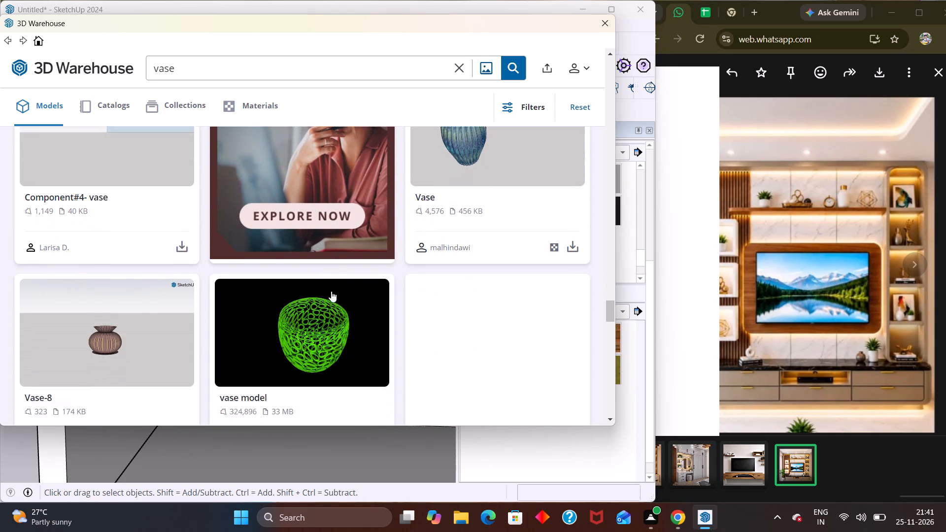
# Load the rose-filled white "vase model" by SKETCHUPGURUS from 3D Warehouse and place it on the black countertop beside the box shelves.
pyautogui.scroll(9, 311, 284)
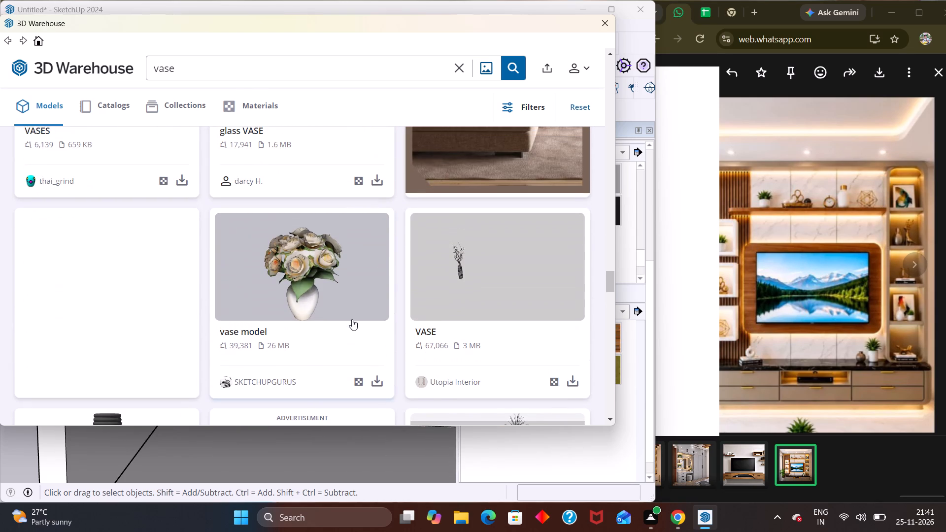
pyautogui.click(381, 377)
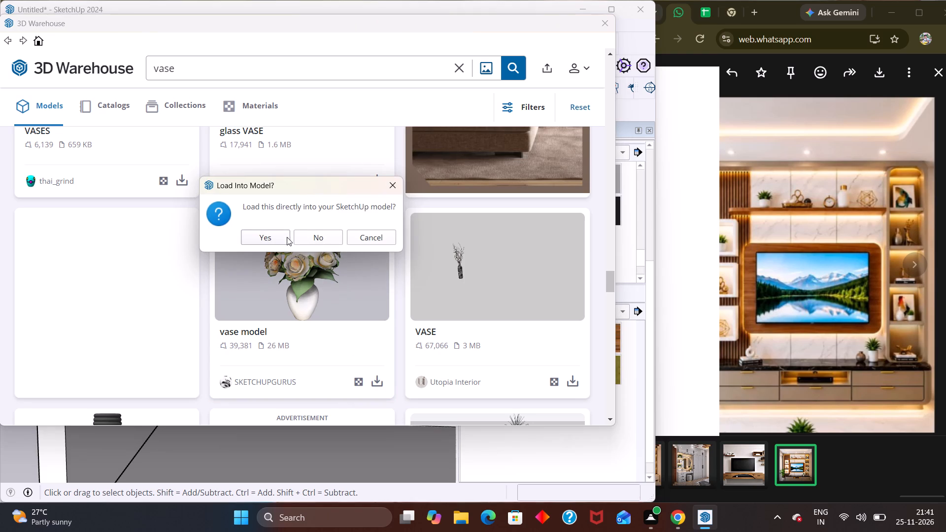
pyautogui.click(286, 237)
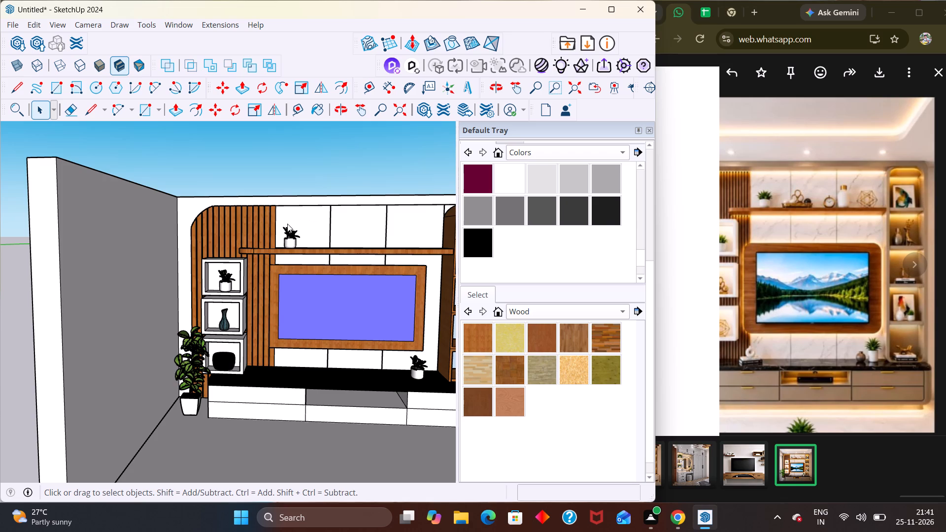
pyautogui.scroll(-2, 315, 228)
pyautogui.middleClick(321, 275)
pyautogui.moveTo(321, 263); pyautogui.dragTo(312, 309, button='middle')
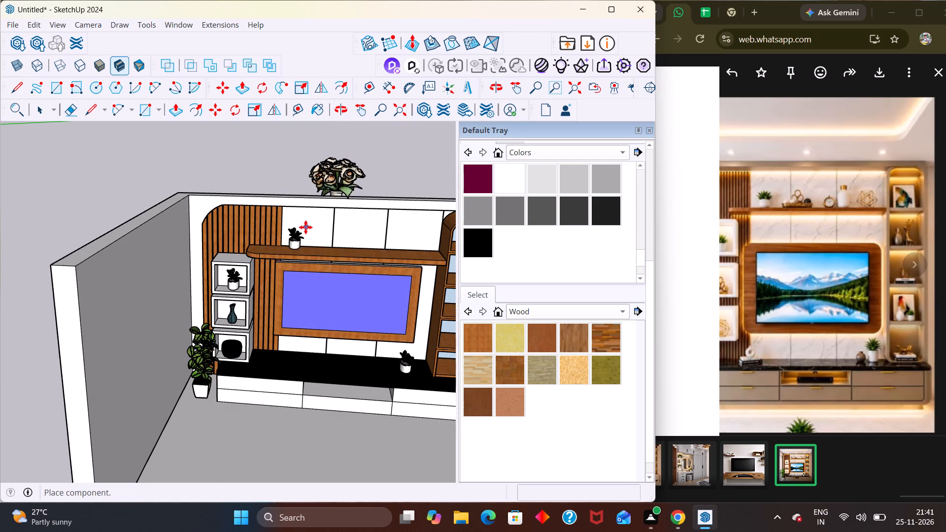
pyautogui.scroll(-2, 309, 240)
pyautogui.scroll(1, 328, 367)
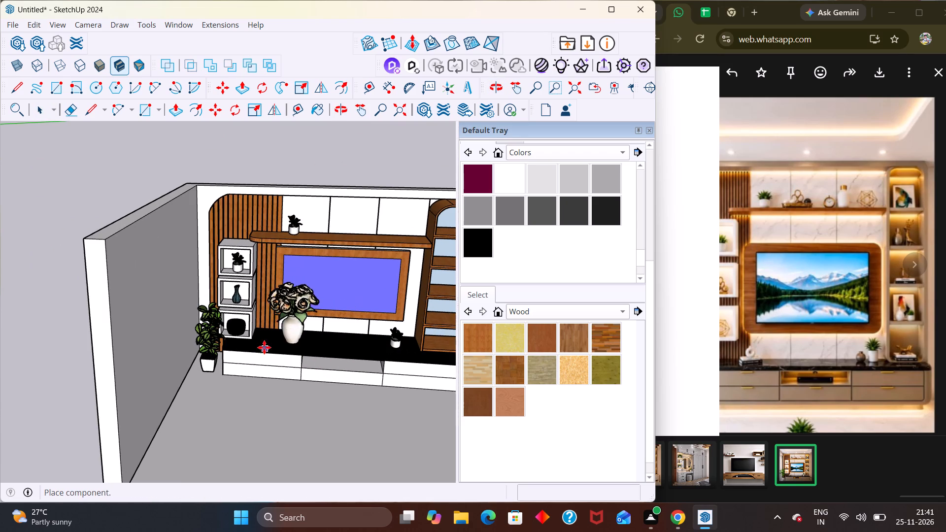
pyautogui.scroll(10, 258, 341)
pyautogui.scroll(-2, 259, 341)
pyautogui.scroll(2, 259, 341)
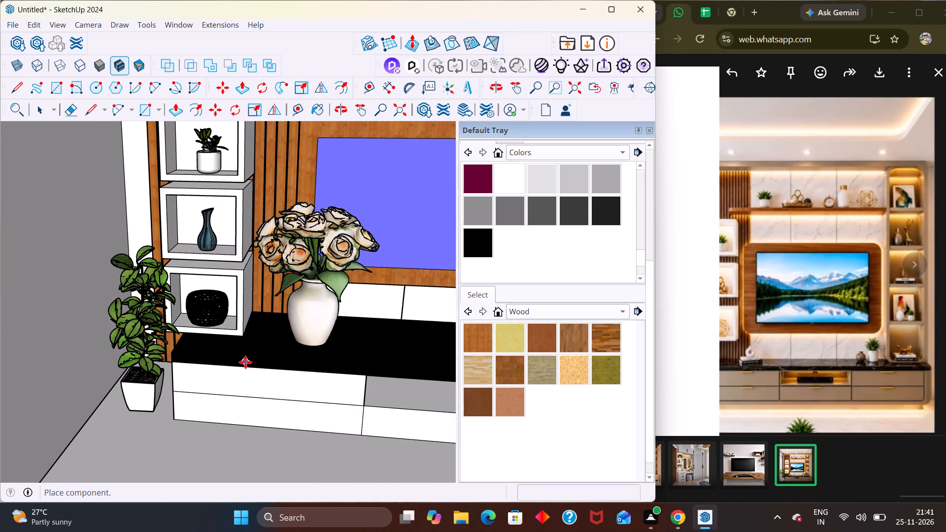
pyautogui.click(245, 362)
# Reduce the height of the flower vase on the countertop with a blue-axis scale of about 0.63.
pyautogui.press('s')
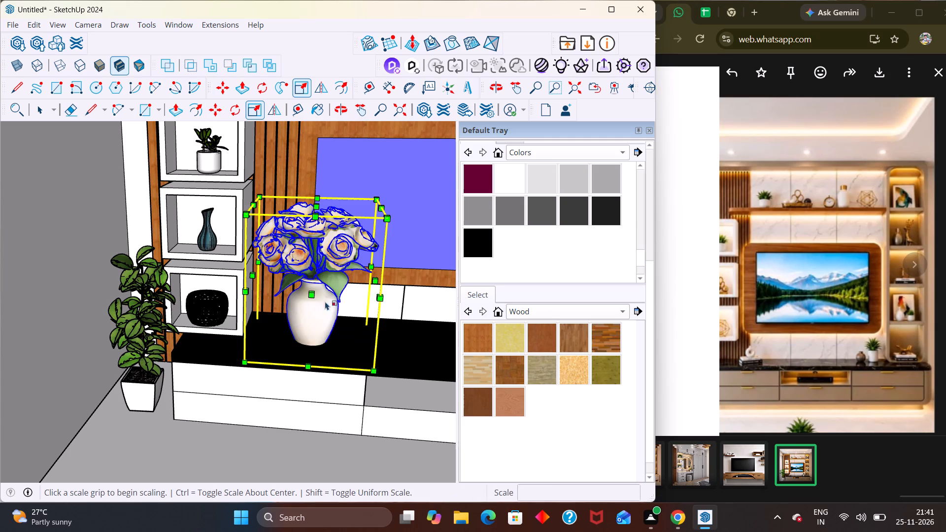
pyautogui.click(314, 207)
pyautogui.click(305, 260)
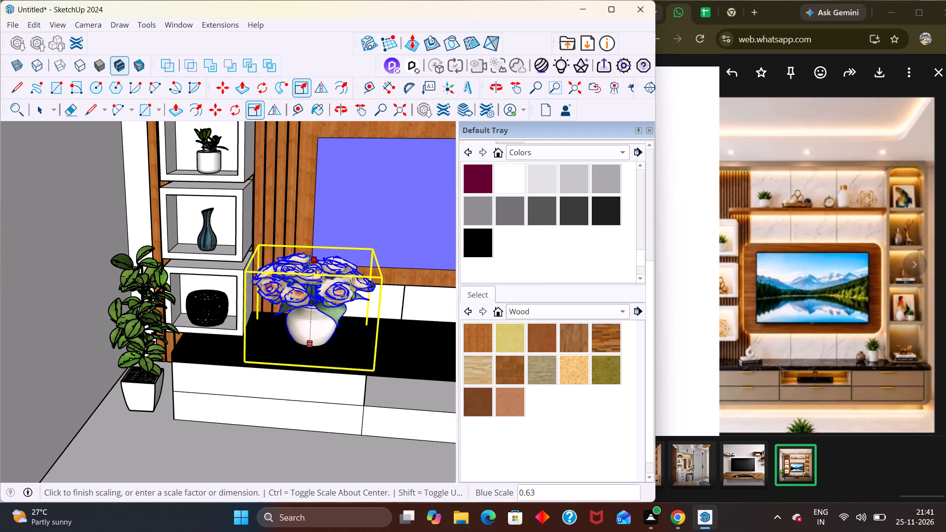
# Narrow the flower vase from both sides with red-axis scales of 0.60 and about 0.79.
pyautogui.click(372, 306)
pyautogui.click(324, 299)
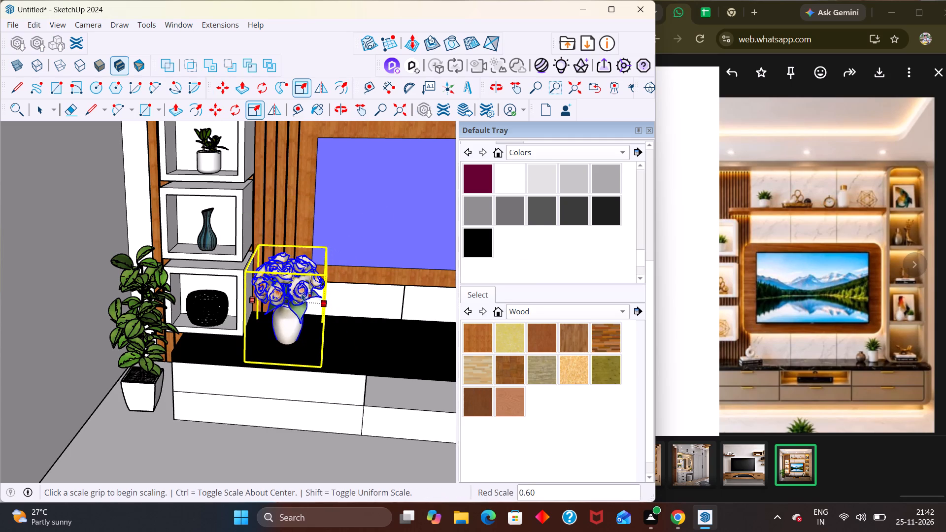
pyautogui.click(252, 297)
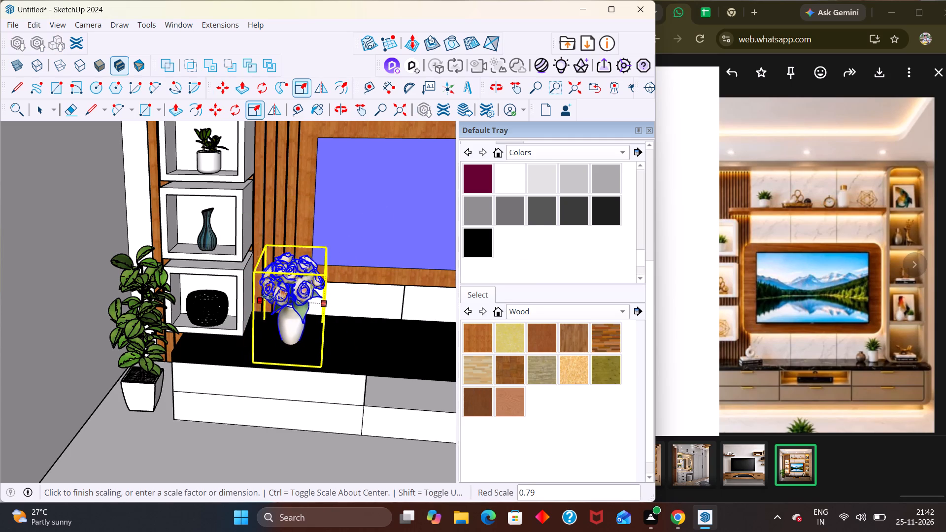
pyautogui.click(265, 297)
# Lower the flower vase's height further with a blue-axis scale from its top, and deselect it.
pyautogui.scroll(4, 306, 270)
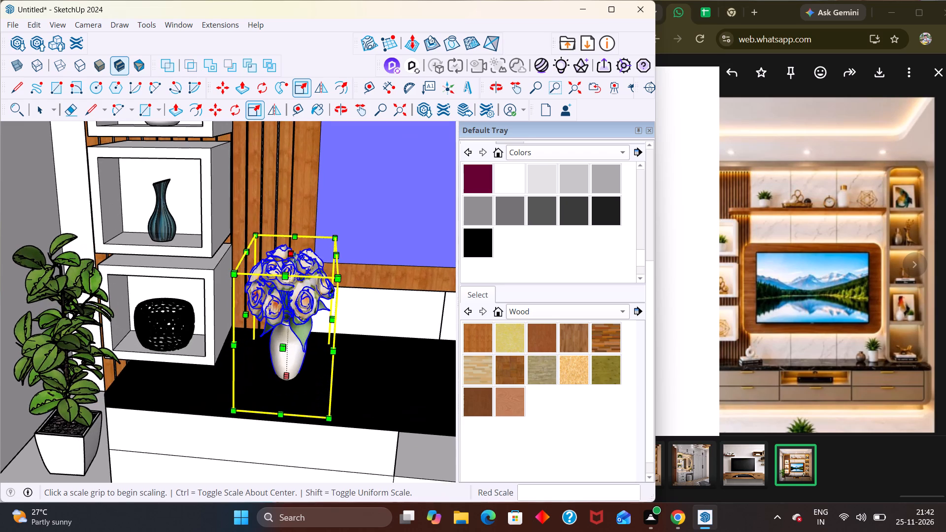
pyautogui.click(293, 256)
pyautogui.click(293, 285)
pyautogui.scroll(-3, 321, 246)
pyautogui.scroll(1, 322, 246)
pyautogui.scroll(-3, 322, 246)
pyautogui.press('space')
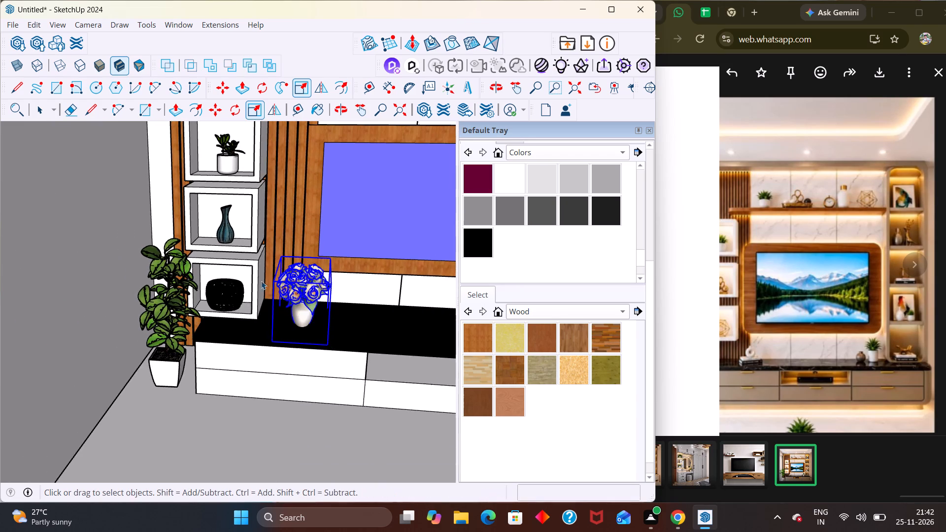
pyautogui.scroll(-10, 272, 282)
pyautogui.scroll(-1, 167, 324)
pyautogui.click(124, 325)
# Examine the flower vase's proportions and placement on the countertop against the whole TV wall unit.
pyautogui.moveTo(309, 355); pyautogui.dragTo(312, 299, button='middle')
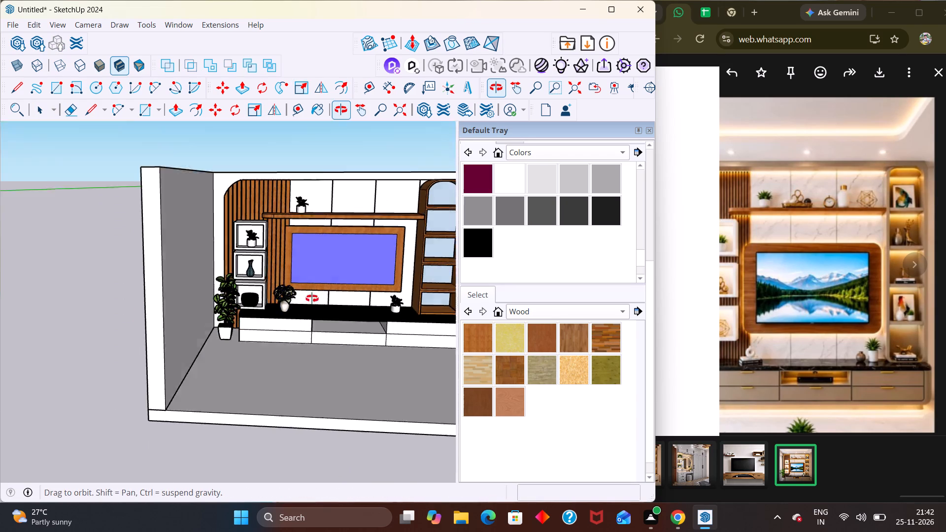
pyautogui.moveTo(312, 299); pyautogui.dragTo(299, 281, button='middle')
pyautogui.scroll(14, 304, 287)
pyautogui.middleClick(268, 304)
pyautogui.moveTo(317, 303); pyautogui.dragTo(356, 247, button='middle')
pyautogui.scroll(1, 359, 248)
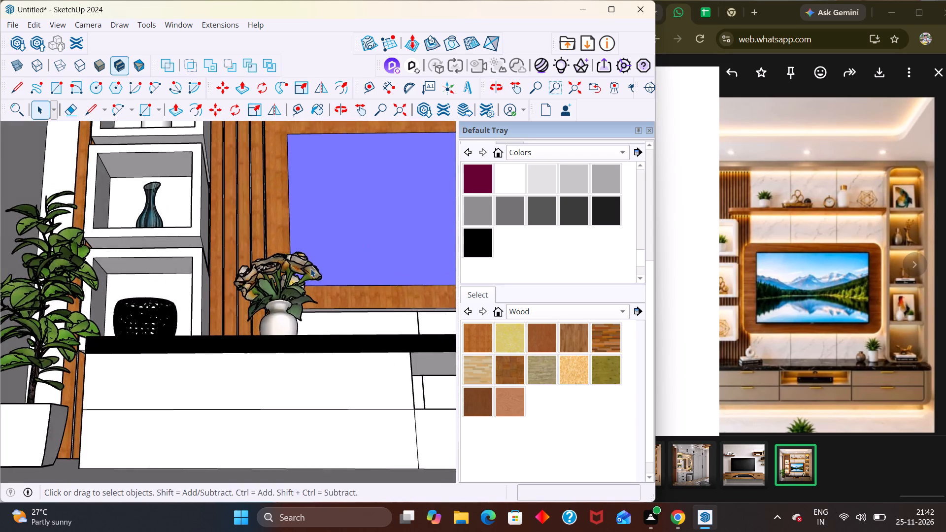
pyautogui.scroll(-4, 306, 278)
pyautogui.moveTo(313, 292); pyautogui.dragTo(278, 319, button='middle')
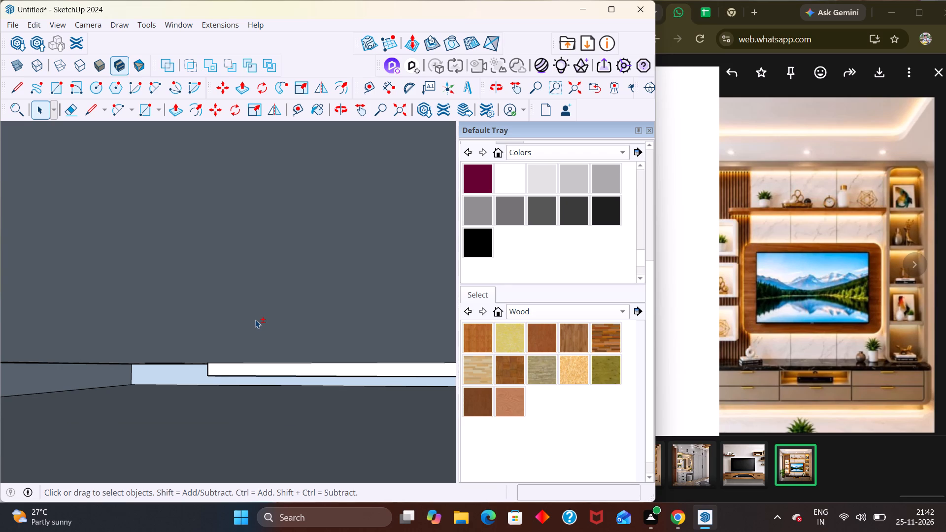
pyautogui.hotkey('shift', 'z')
pyautogui.scroll(-2, 248, 327)
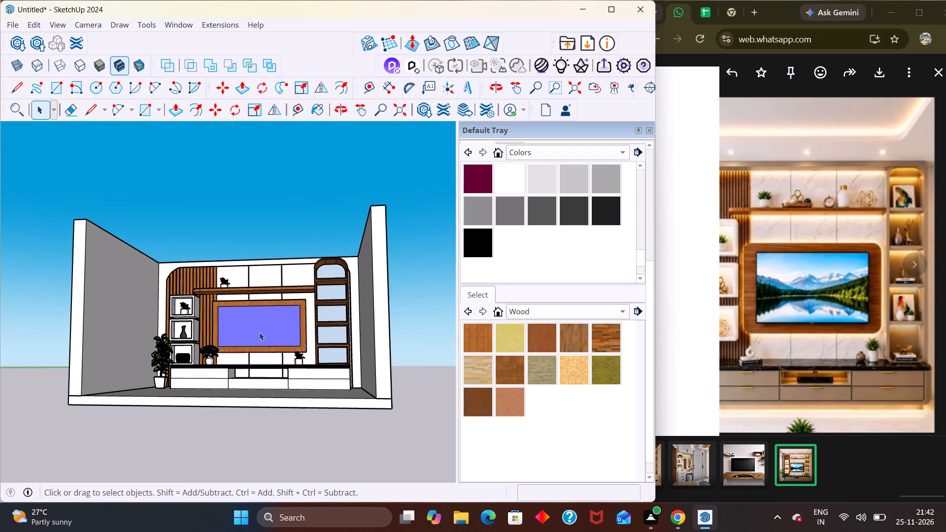
pyautogui.moveTo(261, 339); pyautogui.dragTo(262, 399, button='middle')
pyautogui.scroll(6, 256, 359)
pyautogui.middleClick(208, 355)
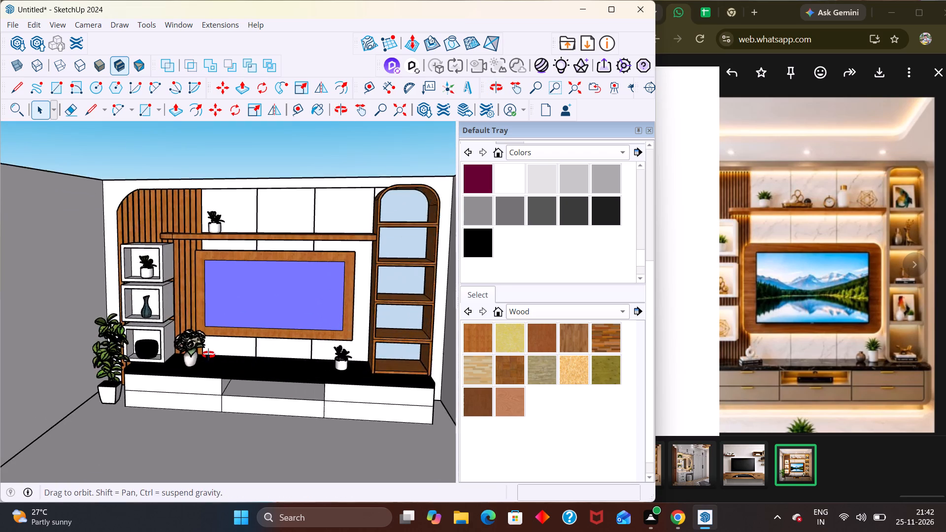
# Reduce the depth of the flower vase on the countertop with a green-axis scale, and deselect it.
pyautogui.moveTo(208, 355); pyautogui.dragTo(159, 398, button='middle')
pyautogui.scroll(4, 195, 321)
pyautogui.scroll(5, 265, 234)
pyautogui.moveTo(197, 299); pyautogui.dragTo(90, 320, button='middle')
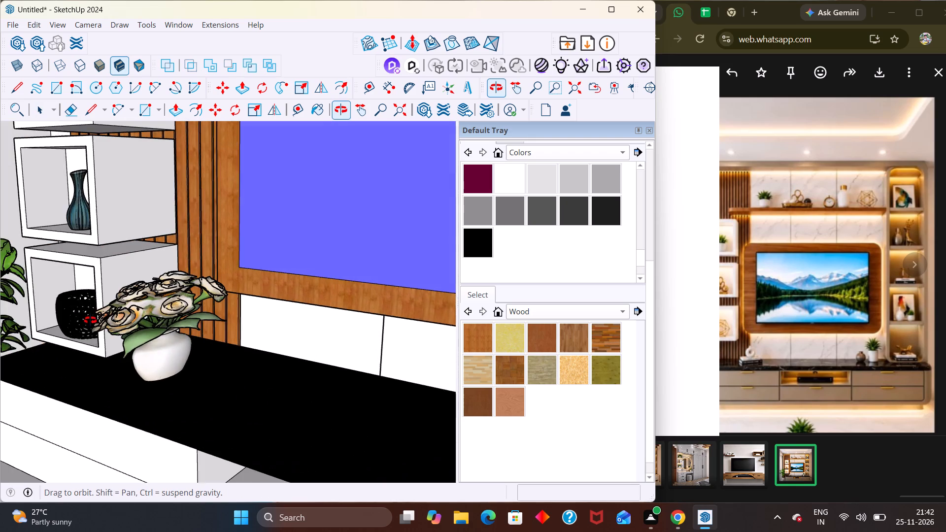
pyautogui.moveTo(90, 320); pyautogui.dragTo(73, 335, button='middle')
pyautogui.scroll(1, 73, 336)
pyautogui.click(147, 306)
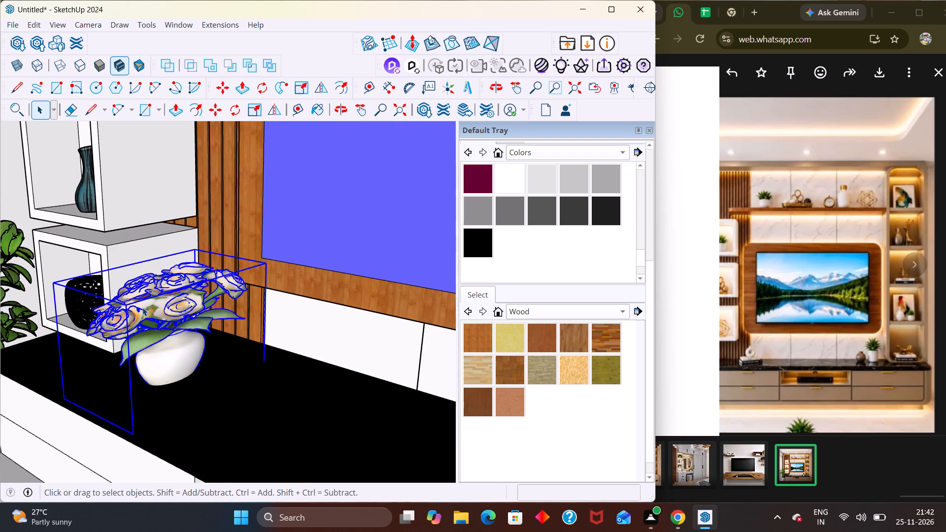
pyautogui.press('s')
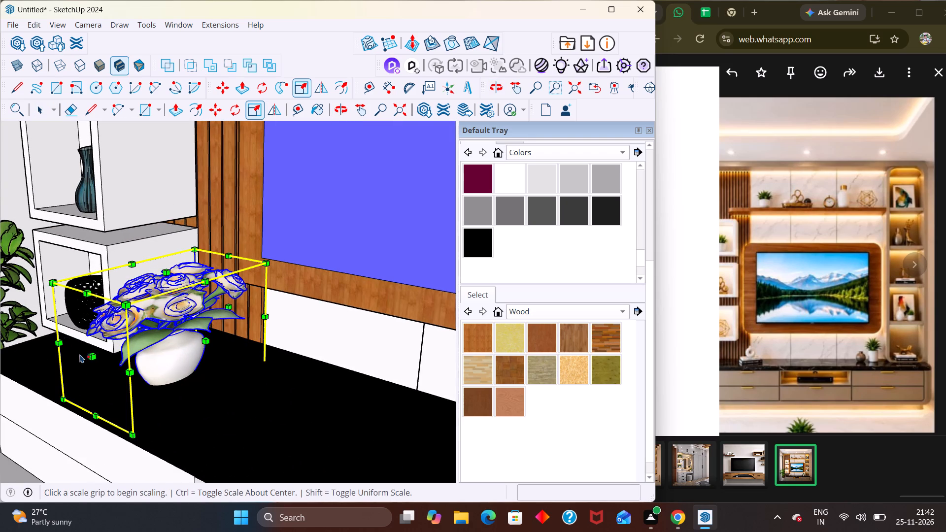
pyautogui.click(90, 355)
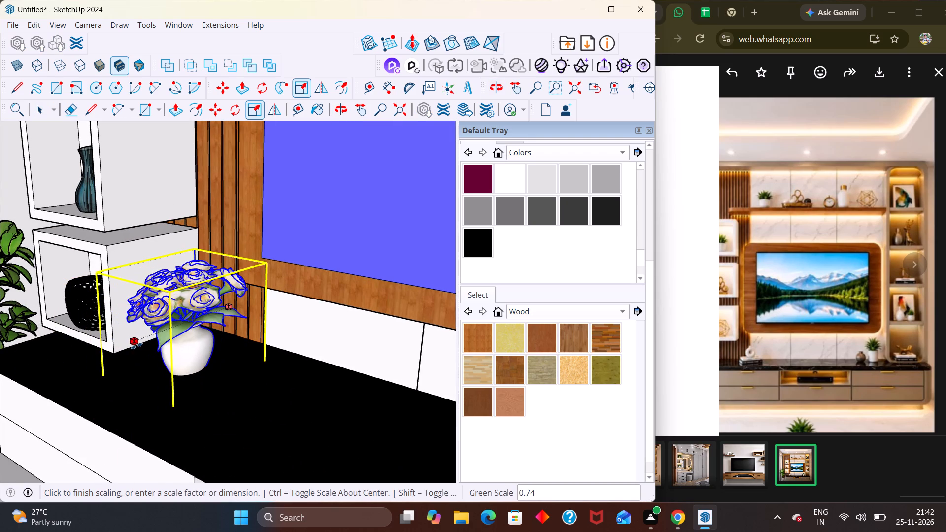
pyautogui.click(156, 343)
pyautogui.scroll(-2, 178, 330)
pyautogui.scroll(1, 181, 329)
pyautogui.scroll(-6, 181, 329)
pyautogui.scroll(1, 206, 318)
pyautogui.scroll(-7, 206, 318)
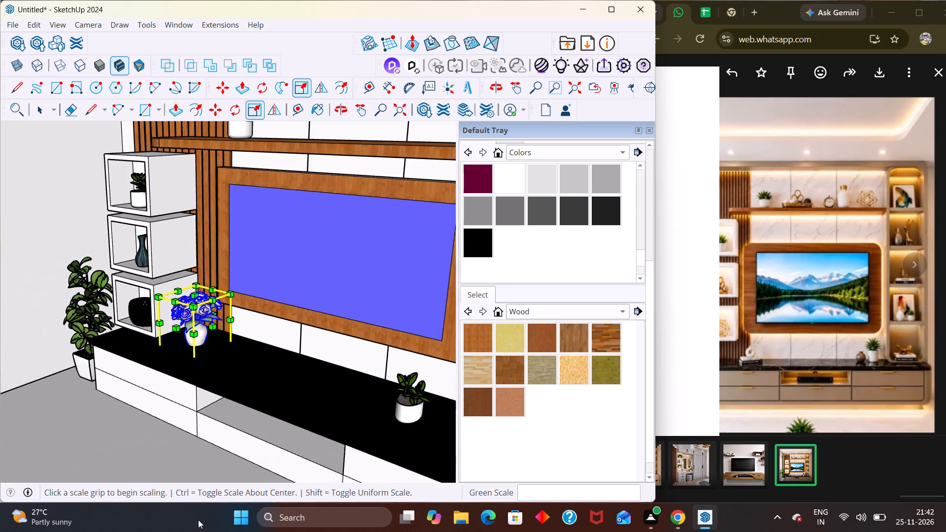
pyautogui.scroll(-1, 198, 520)
pyautogui.hotkey('shift', 'z')
pyautogui.scroll(-3, 154, 412)
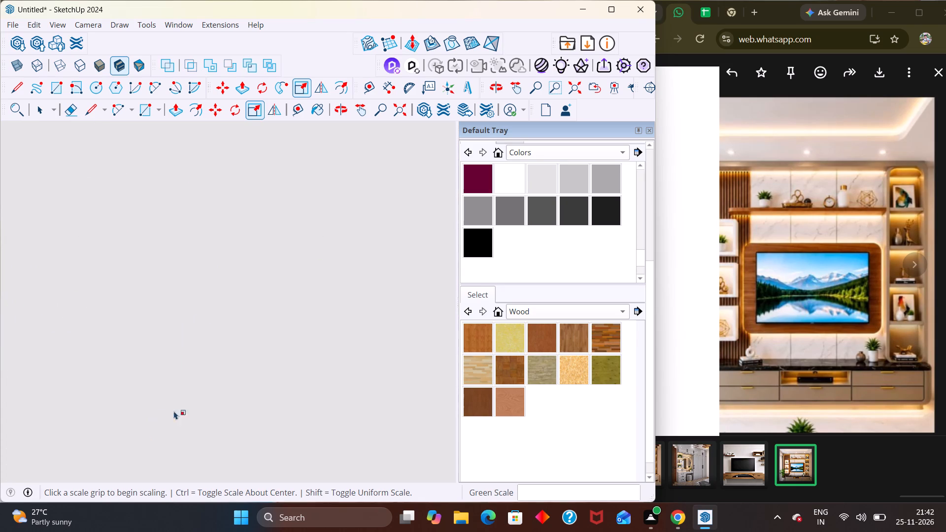
pyautogui.scroll(-3, 174, 411)
pyautogui.press('space')
pyautogui.click(304, 438)
# Examine the whole TV wall unit to compare the decor placed so far with the reference photo.
pyautogui.moveTo(180, 412); pyautogui.dragTo(302, 348, button='middle')
pyautogui.scroll(2, 261, 318)
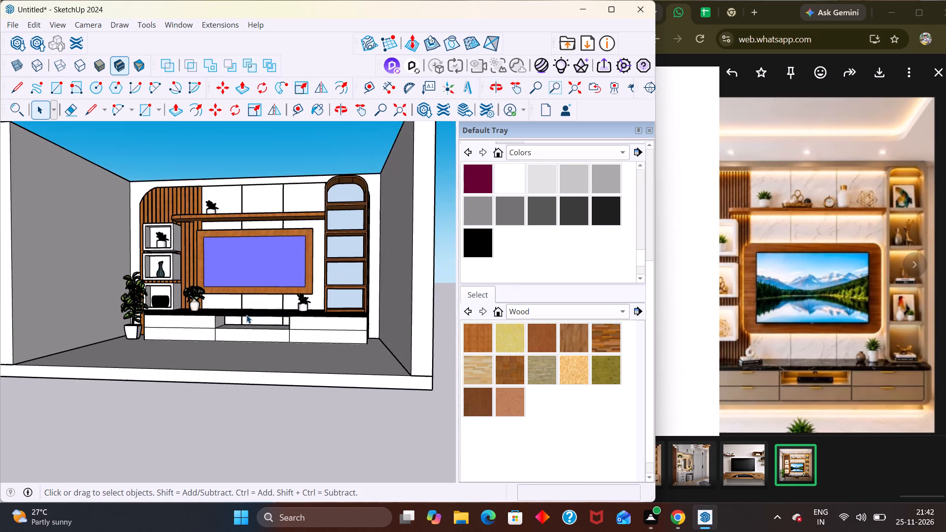
pyautogui.scroll(4, 246, 315)
pyautogui.moveTo(223, 325); pyautogui.dragTo(219, 386, button='middle')
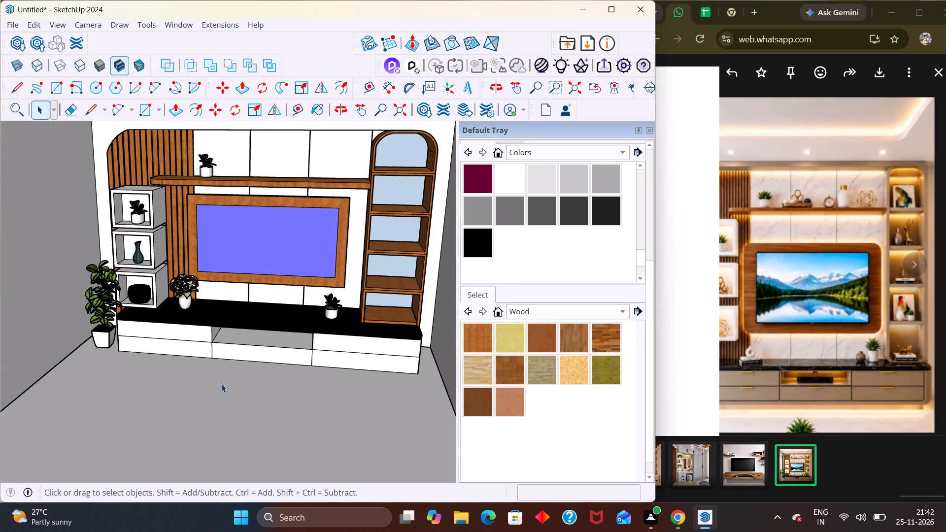
pyautogui.moveTo(233, 363); pyautogui.dragTo(274, 301, button='middle')
pyautogui.scroll(1, 273, 303)
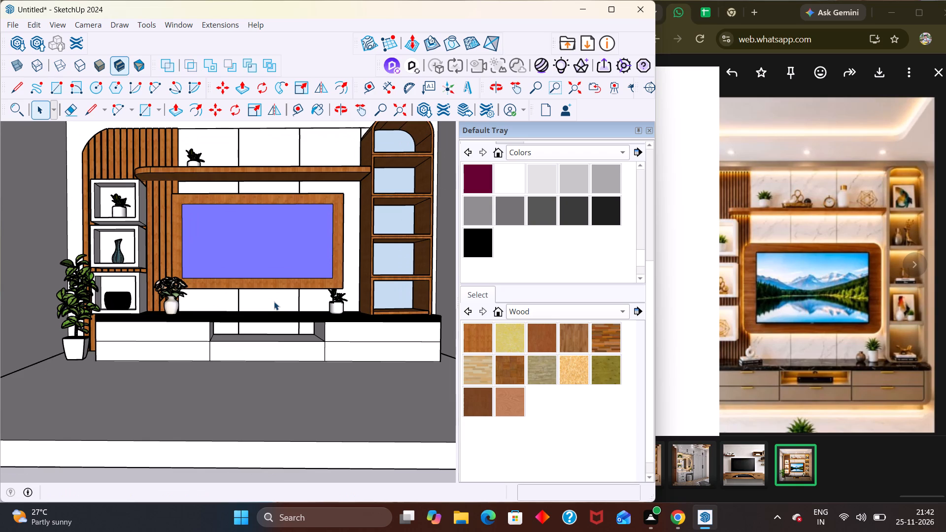
pyautogui.scroll(-7, 406, 248)
pyautogui.moveTo(353, 260); pyautogui.dragTo(344, 226, button='middle')
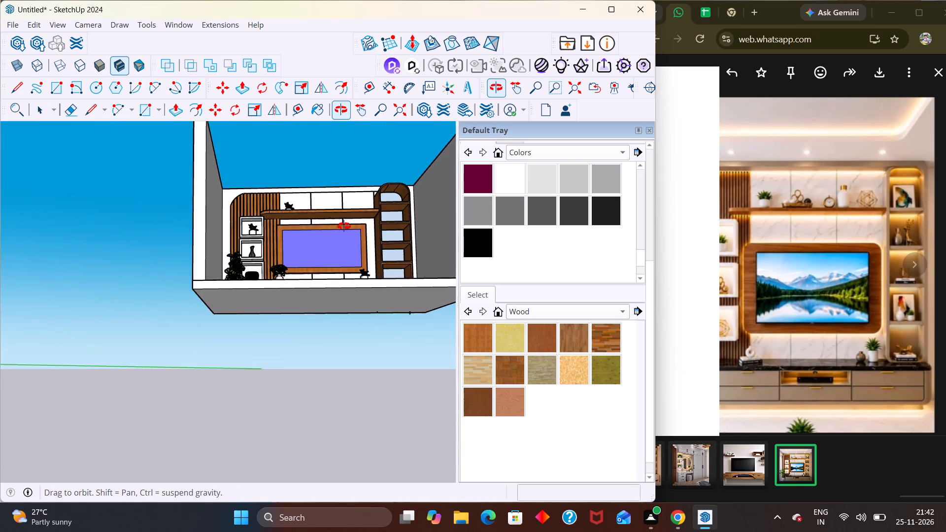
pyautogui.moveTo(344, 226); pyautogui.dragTo(318, 255, button='middle')
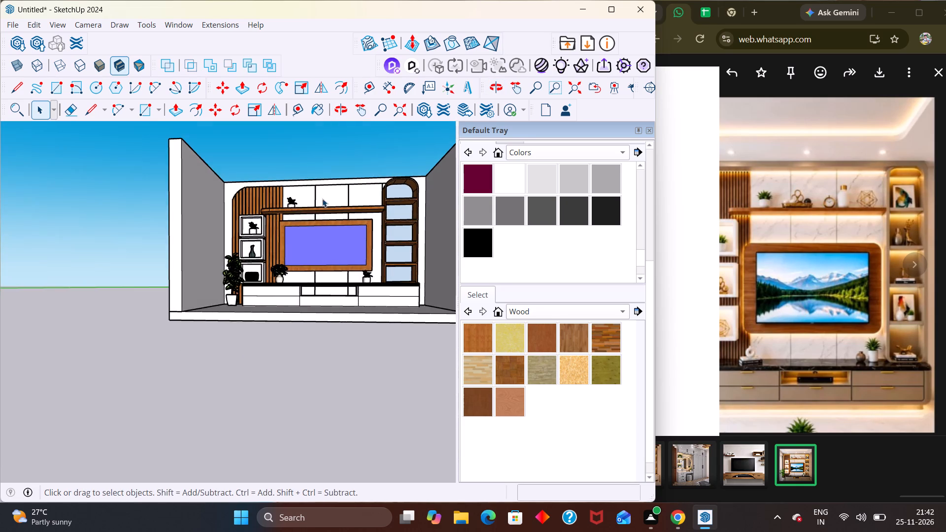
pyautogui.scroll(4, 322, 197)
pyautogui.moveTo(315, 197); pyautogui.dragTo(326, 239, button='middle')
pyautogui.scroll(4, 309, 189)
pyautogui.moveTo(309, 189); pyautogui.dragTo(318, 257, button='middle')
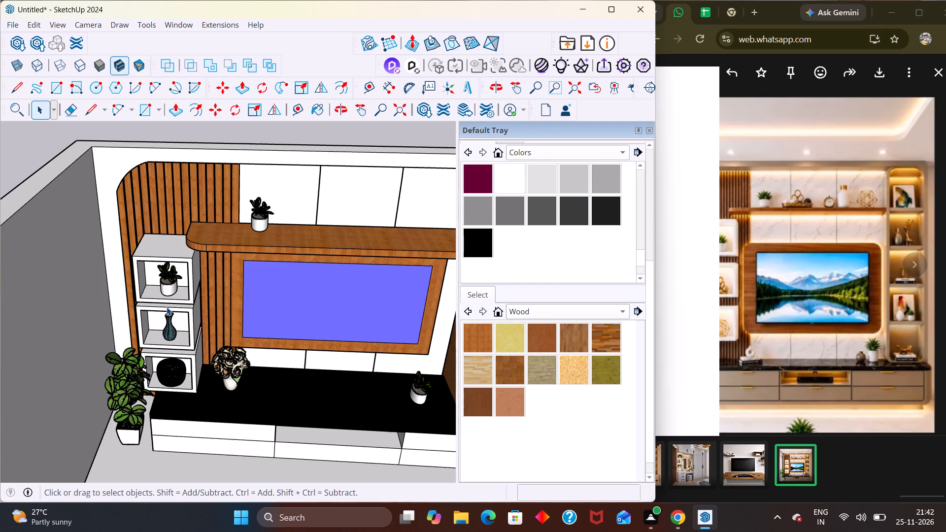
# Copy the teal vase from the middle cube niche onto the long wooden shelf above the TV, about 8' 6" away, and deselect it.
pyautogui.moveTo(167, 307); pyautogui.dragTo(177, 279, button='middle')
pyautogui.click(165, 326)
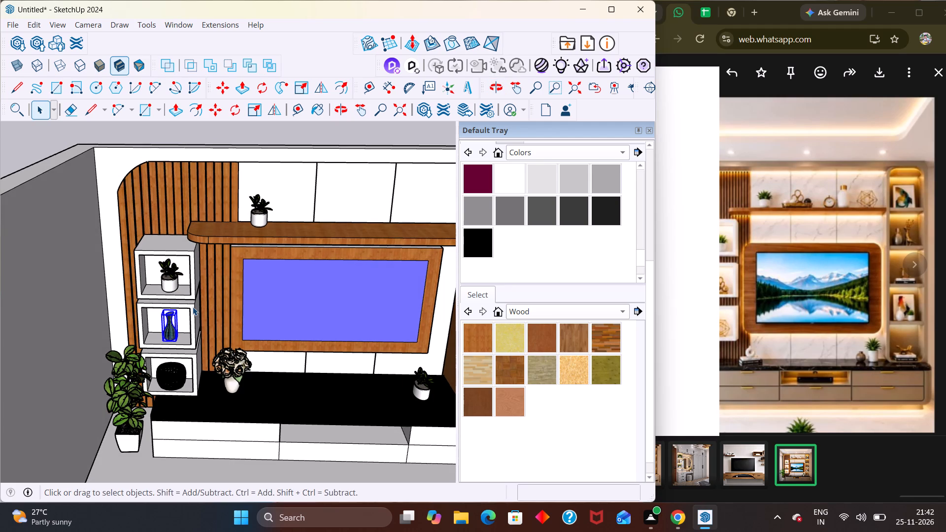
pyautogui.press('c')
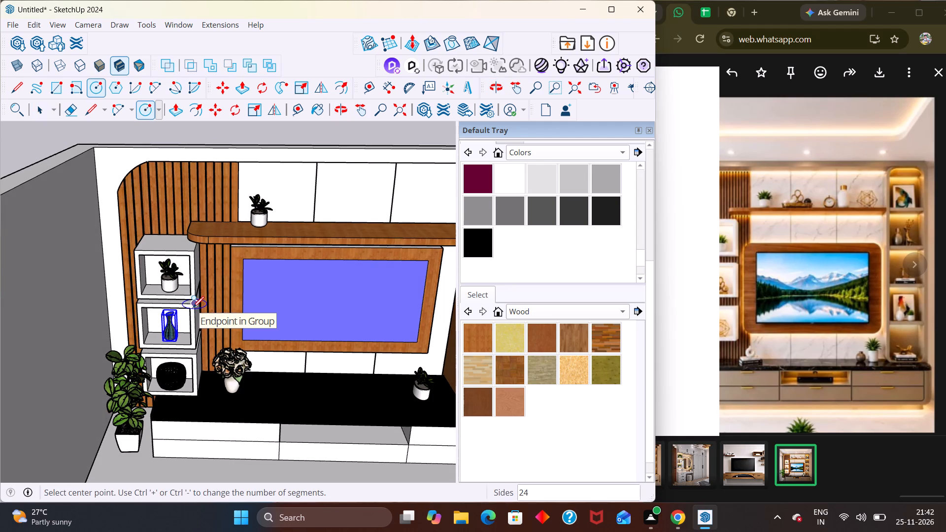
pyautogui.press('BackSpace')
pyautogui.press('m')
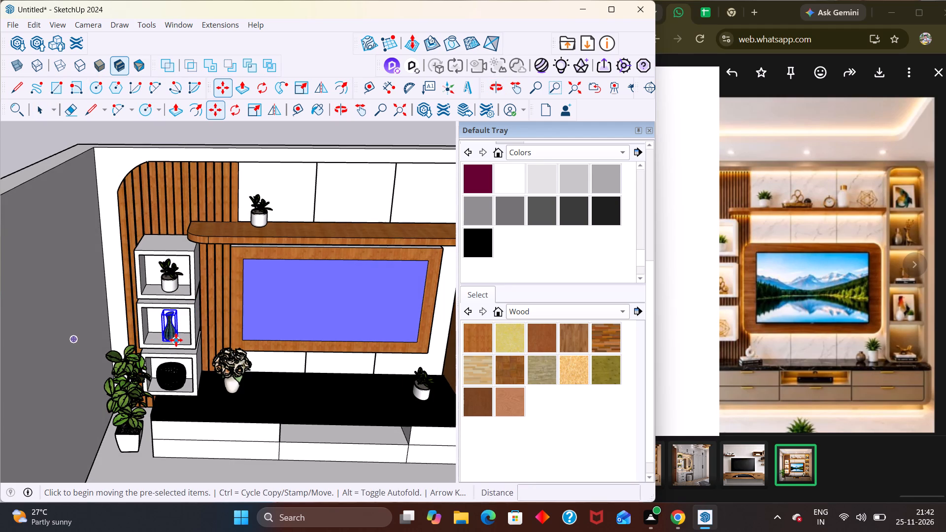
pyautogui.click(176, 340)
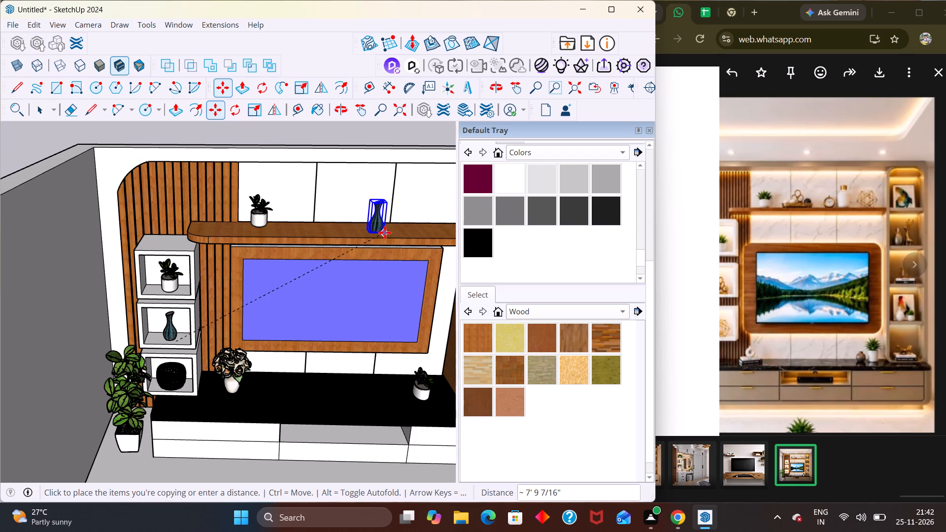
pyautogui.scroll(4, 390, 218)
pyautogui.moveTo(390, 234); pyautogui.dragTo(372, 252, button='middle')
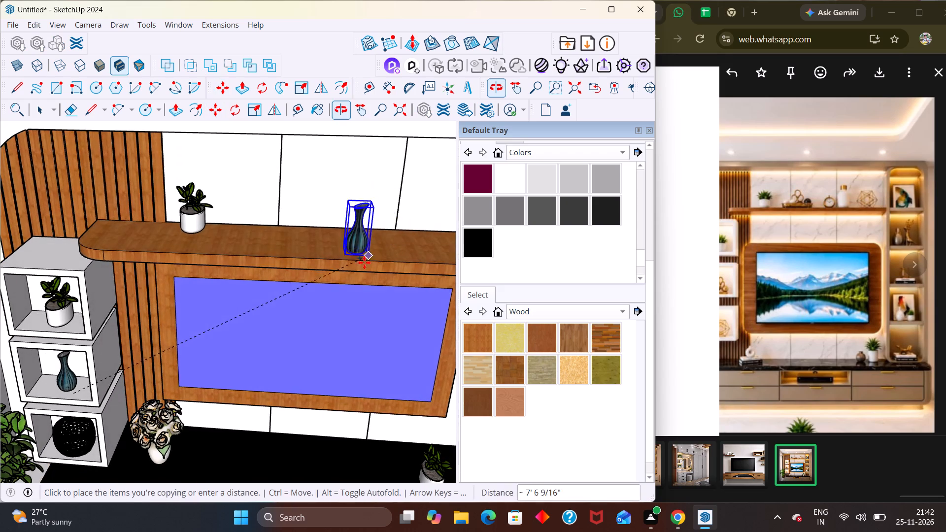
pyautogui.click(412, 246)
pyautogui.moveTo(350, 257); pyautogui.dragTo(286, 252, button='middle')
pyautogui.scroll(-7, 279, 252)
pyautogui.moveTo(356, 262); pyautogui.dragTo(389, 283, button='middle')
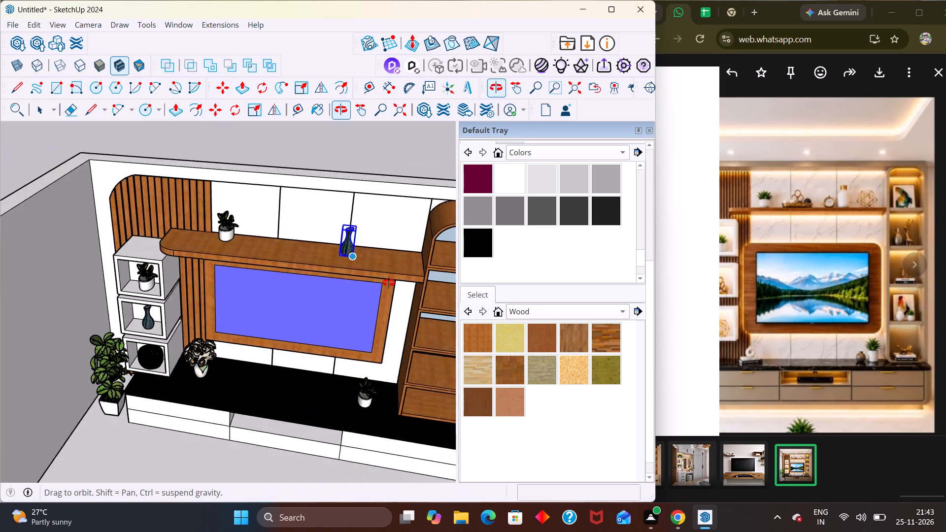
pyautogui.moveTo(389, 283); pyautogui.dragTo(405, 220, button='middle')
pyautogui.scroll(3, 405, 220)
pyautogui.moveTo(404, 223); pyautogui.dragTo(408, 243, button='middle')
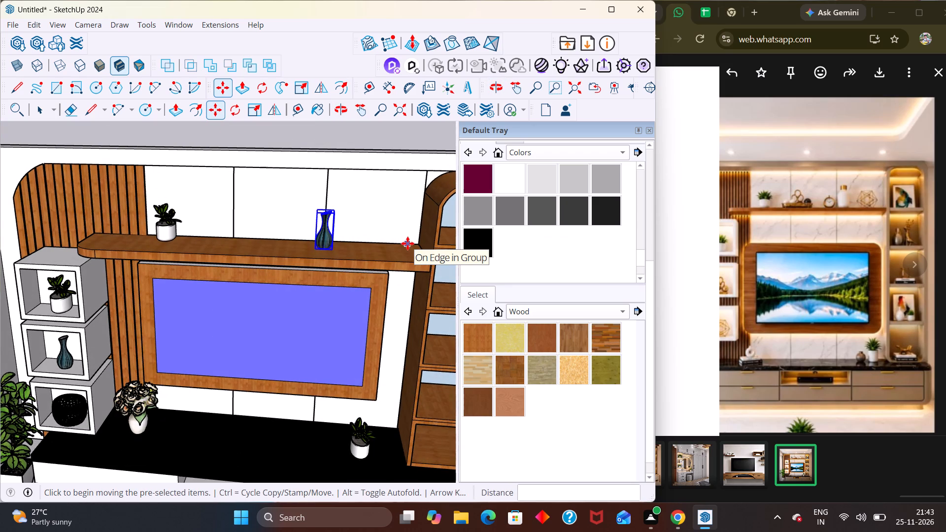
pyautogui.scroll(-4, 383, 259)
pyautogui.moveTo(343, 274); pyautogui.dragTo(343, 255, button='middle')
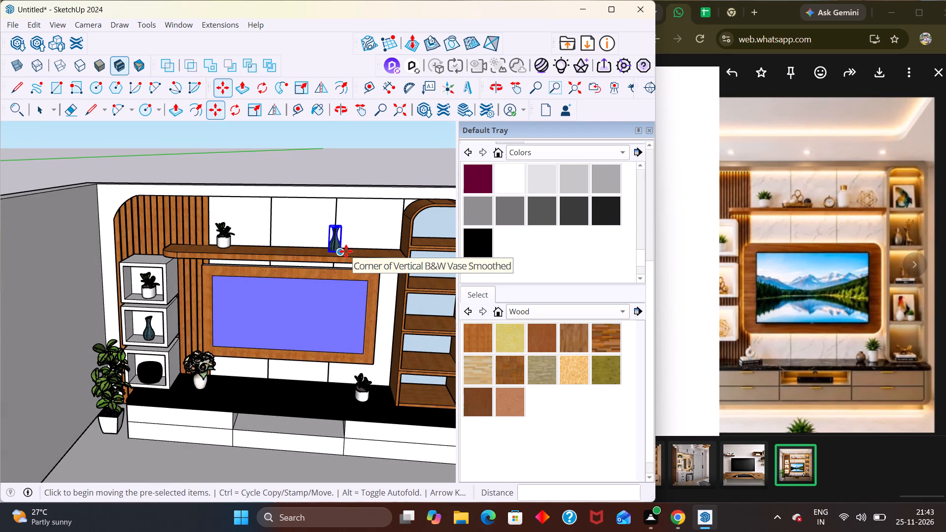
pyautogui.press('Escape')
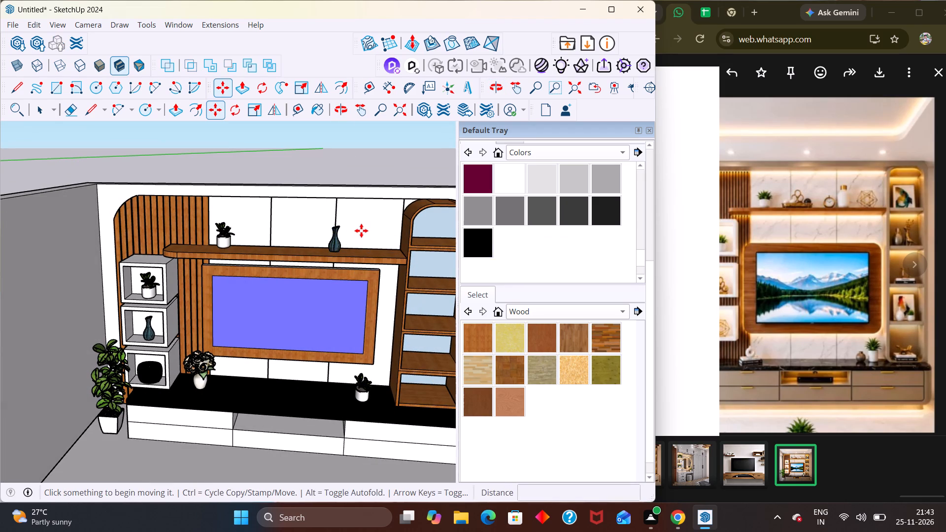
# Copy the rounded black decor piece from the lowest cube niche into the arched cabinet's top compartment, about 13' away, and deselect it.
pyautogui.press('space')
pyautogui.scroll(2, 130, 289)
pyautogui.moveTo(202, 374); pyautogui.dragTo(210, 347, button='middle')
pyautogui.scroll(-1, 215, 390)
pyautogui.click(160, 394)
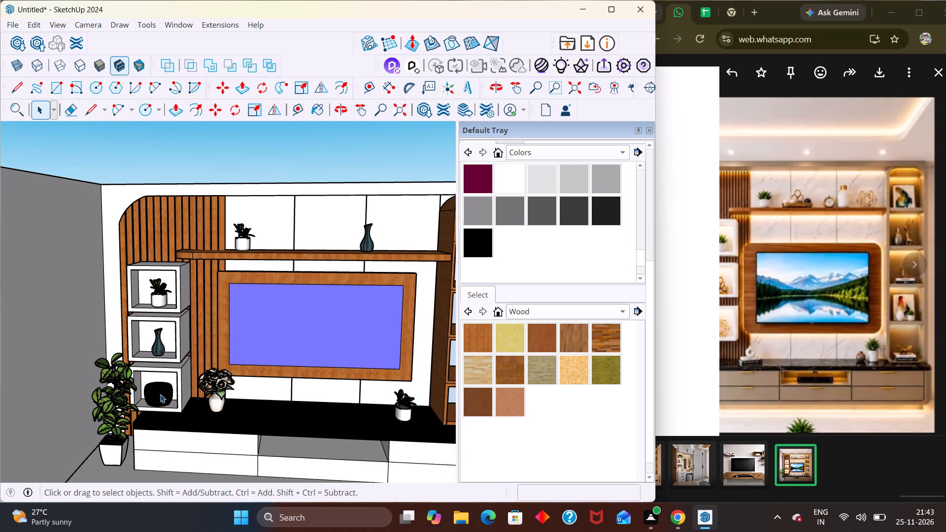
pyautogui.press('m')
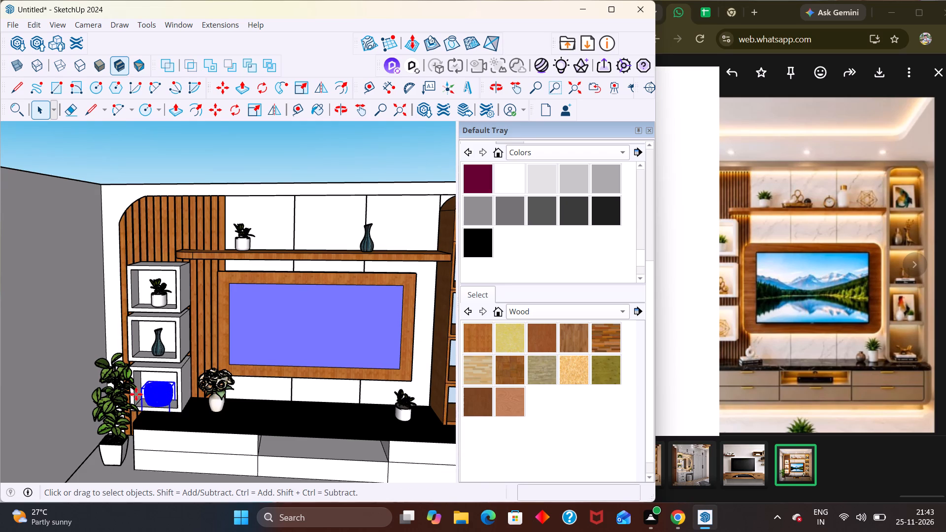
pyautogui.click(171, 413)
pyautogui.scroll(-2, 208, 394)
pyautogui.scroll(1, 209, 394)
pyautogui.scroll(-4, 210, 394)
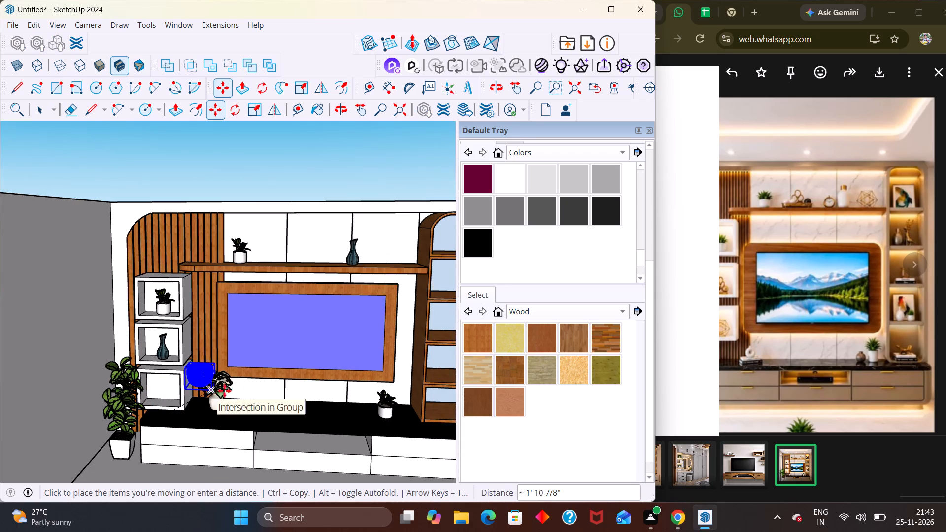
pyautogui.scroll(-2, 224, 391)
pyautogui.scroll(-2, 307, 351)
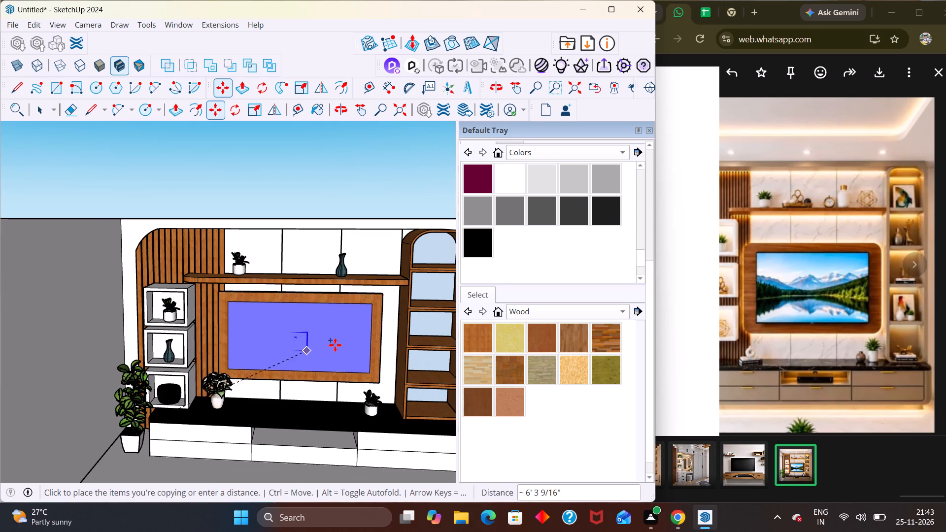
pyautogui.scroll(-2, 338, 342)
pyautogui.scroll(1, 338, 342)
pyautogui.scroll(-6, 338, 342)
pyautogui.scroll(7, 412, 305)
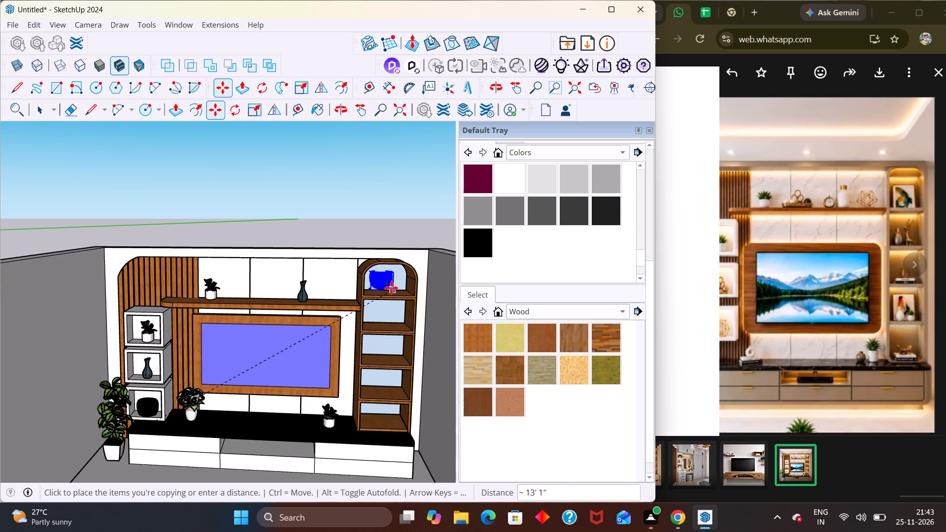
pyautogui.scroll(4, 391, 288)
pyautogui.moveTo(391, 295); pyautogui.dragTo(387, 344, button='middle')
pyautogui.scroll(2, 386, 314)
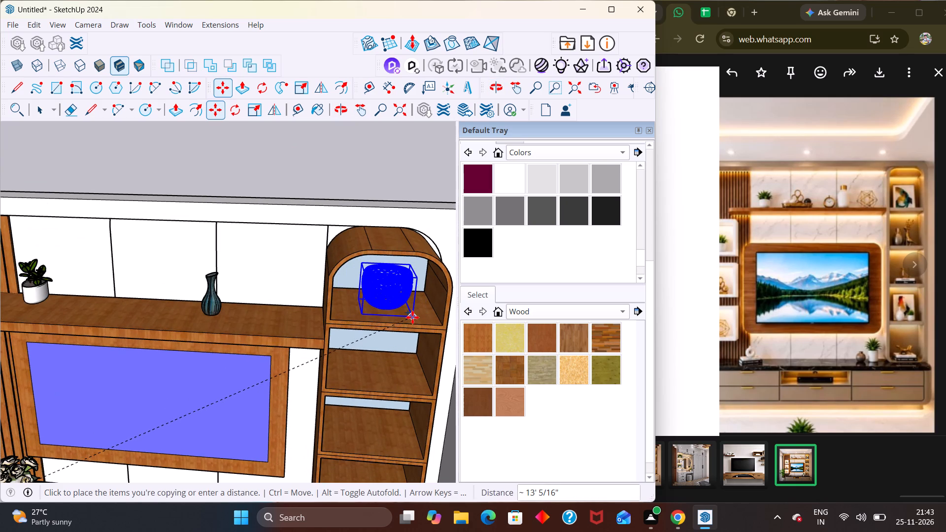
pyautogui.click(412, 317)
pyautogui.scroll(-5, 404, 305)
pyautogui.scroll(-2, 386, 344)
pyautogui.scroll(1, 387, 344)
pyautogui.scroll(-3, 388, 344)
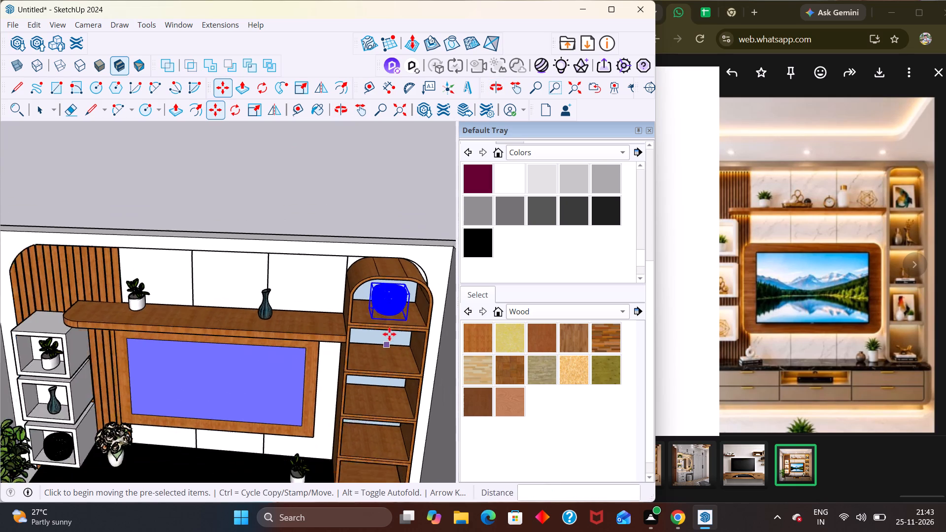
pyautogui.scroll(-3, 373, 304)
pyautogui.scroll(1, 373, 304)
pyautogui.scroll(-3, 373, 304)
pyautogui.scroll(2, 373, 298)
pyautogui.scroll(-3, 374, 296)
pyautogui.press('space')
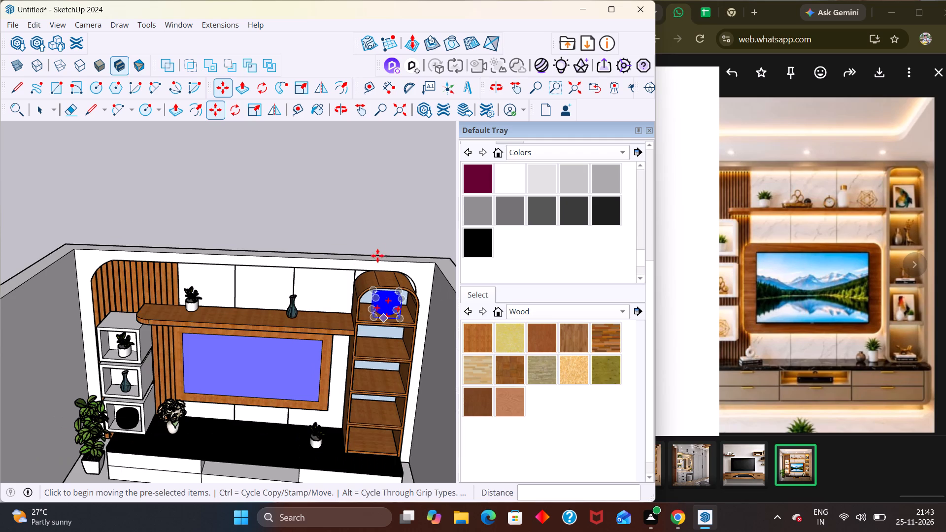
pyautogui.click(374, 240)
# Move the small potted plant from the countertop onto the long wooden shelf beside the teal vase, about 5' 11" away, and deselect it.
pyautogui.moveTo(402, 322); pyautogui.dragTo(389, 247, button='middle')
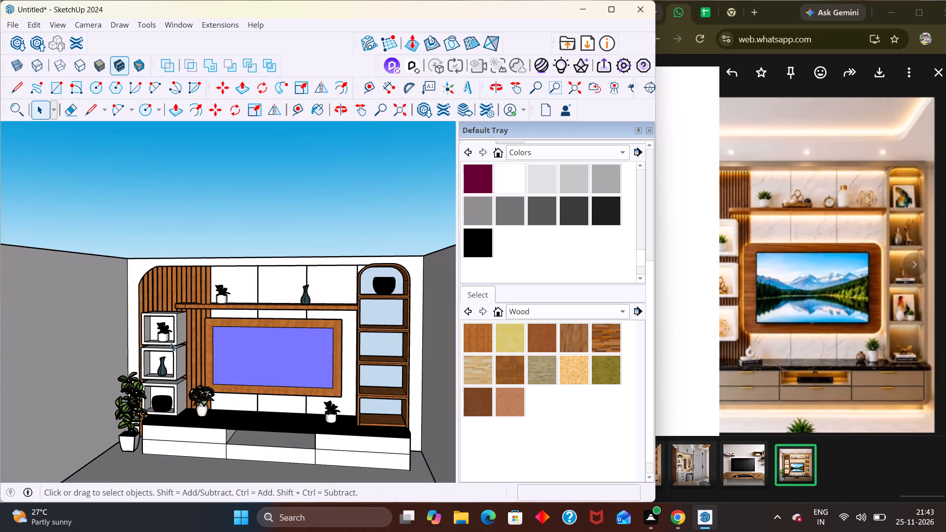
pyautogui.click(333, 416)
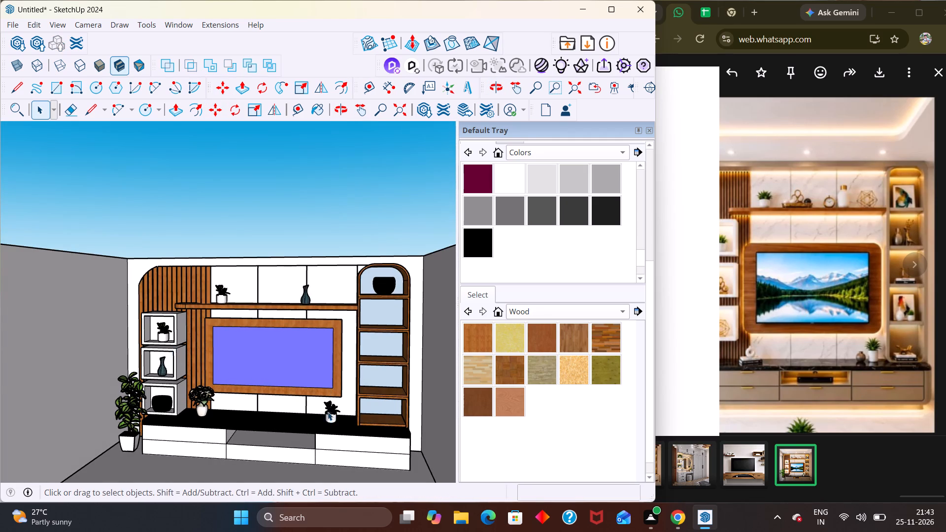
pyautogui.click(328, 412)
pyautogui.press('m')
pyautogui.scroll(3, 335, 429)
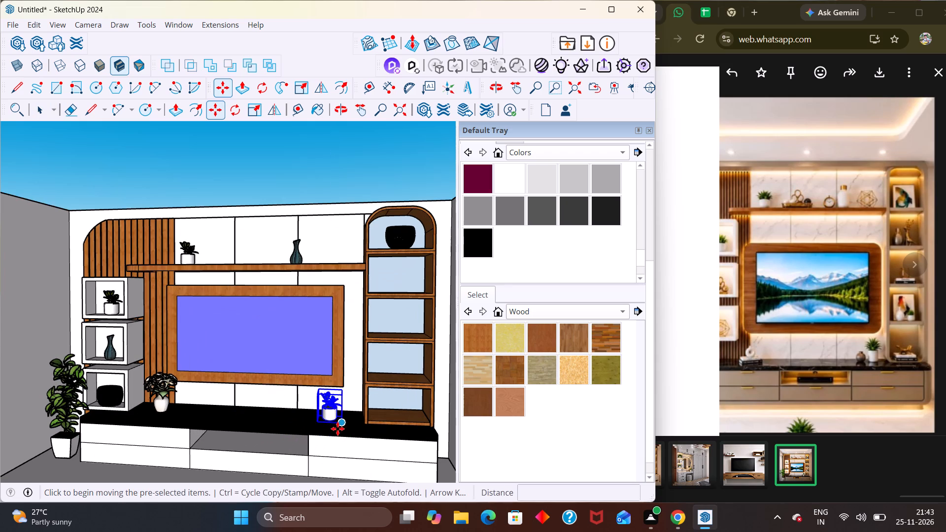
pyautogui.click(341, 425)
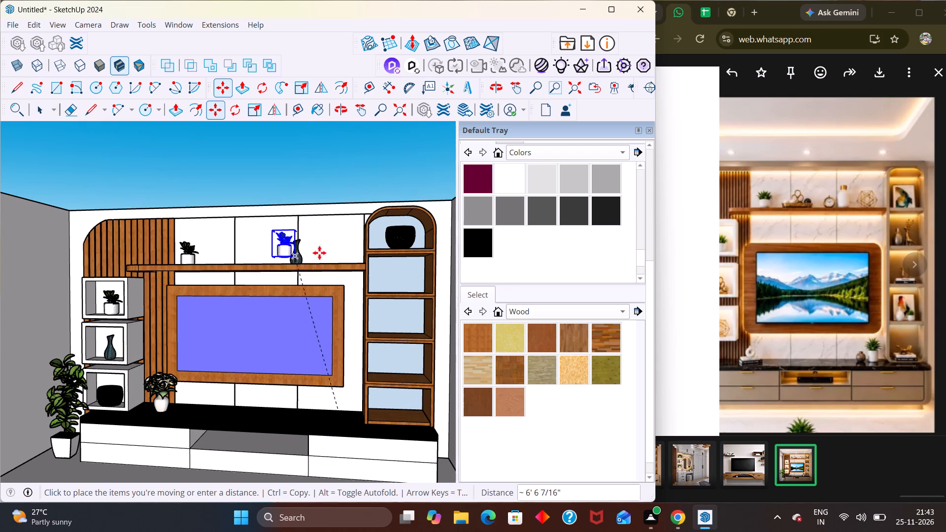
pyautogui.moveTo(343, 268); pyautogui.dragTo(338, 415, button='middle')
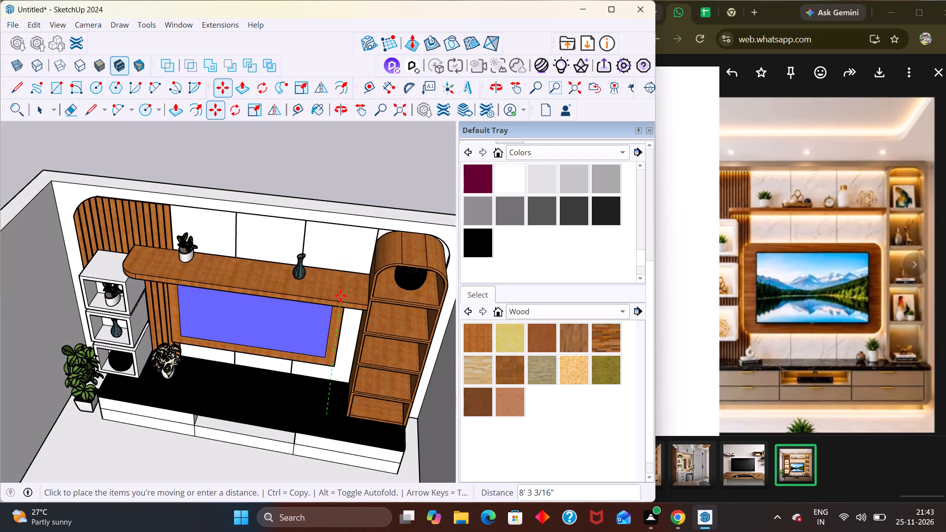
pyautogui.scroll(2, 337, 289)
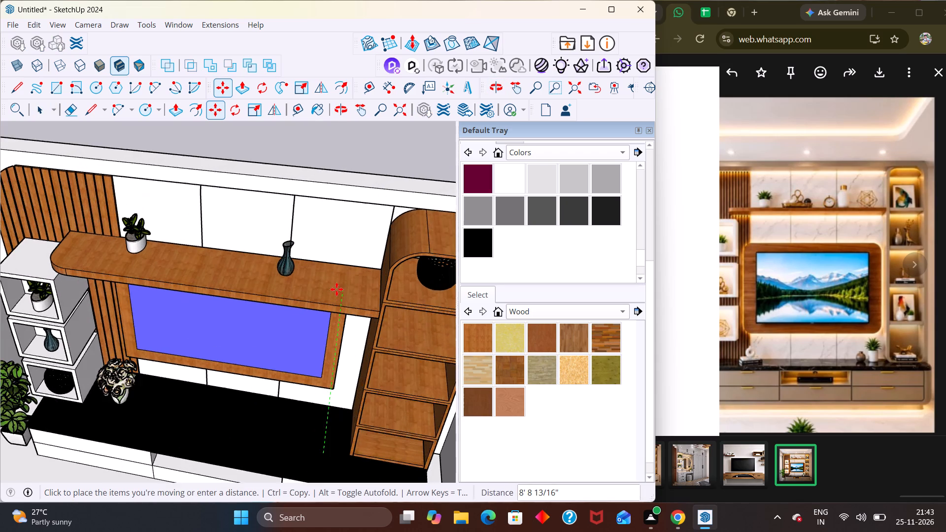
pyautogui.scroll(3, 337, 289)
pyautogui.scroll(-2, 337, 289)
pyautogui.scroll(2, 337, 289)
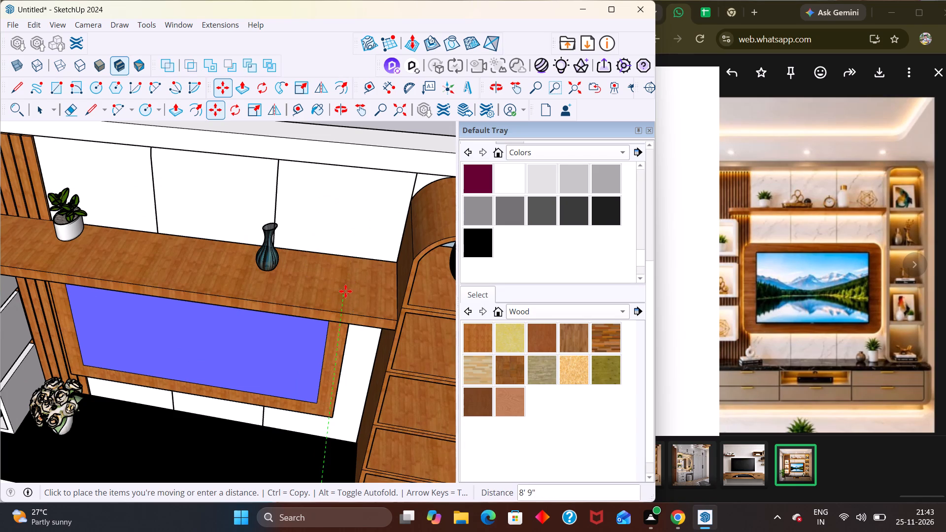
pyautogui.moveTo(337, 298); pyautogui.dragTo(389, 274, button='middle')
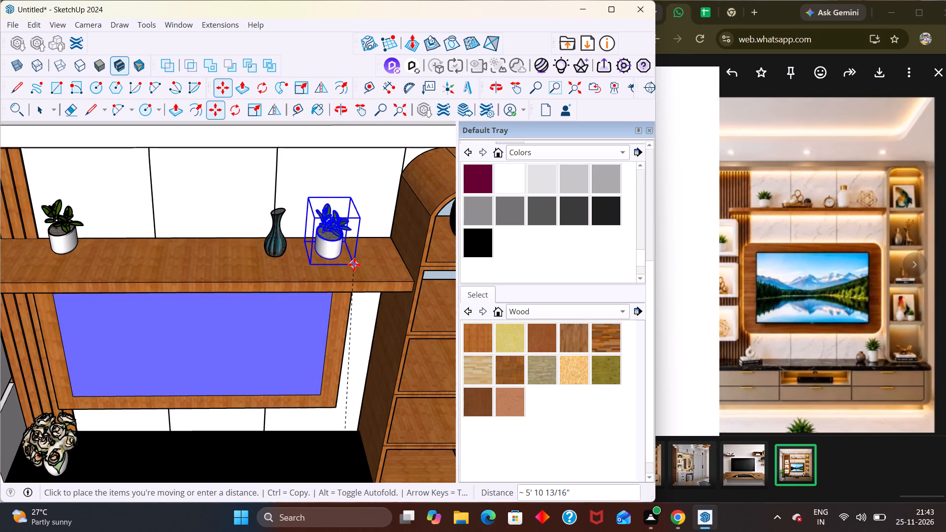
pyautogui.scroll(3, 354, 265)
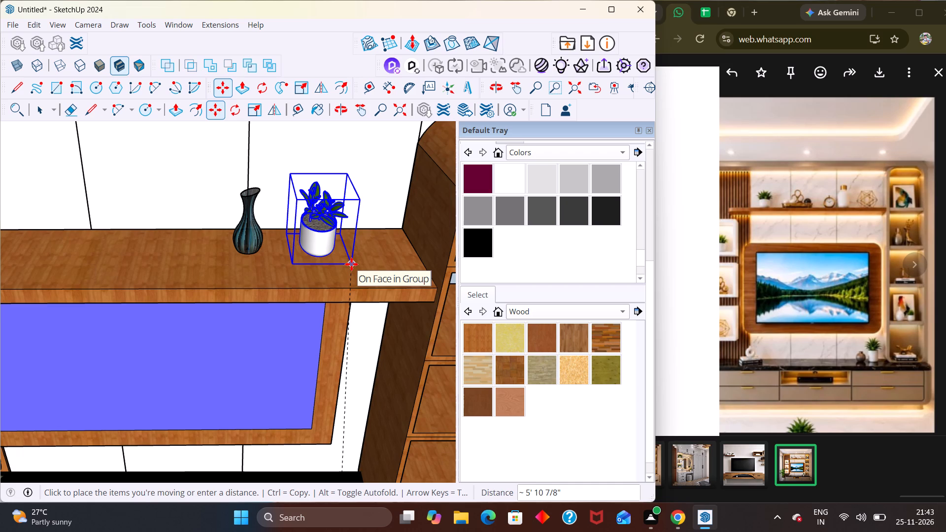
pyautogui.scroll(2, 347, 264)
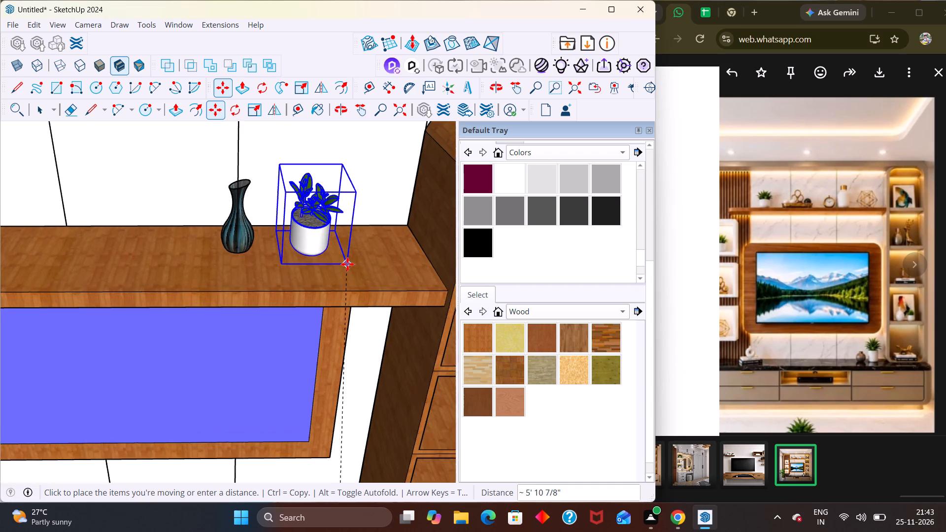
pyautogui.scroll(2, 347, 264)
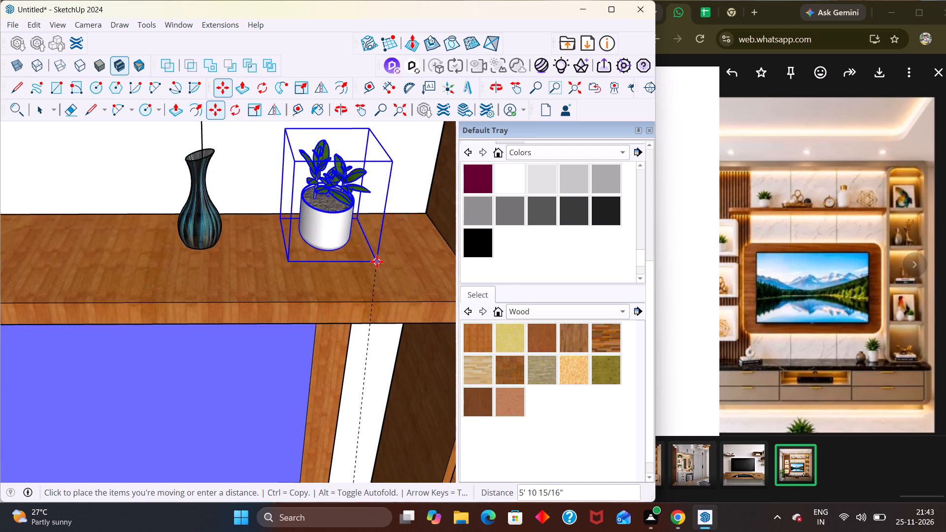
pyautogui.click(377, 263)
pyautogui.scroll(-7, 386, 242)
pyautogui.press('space')
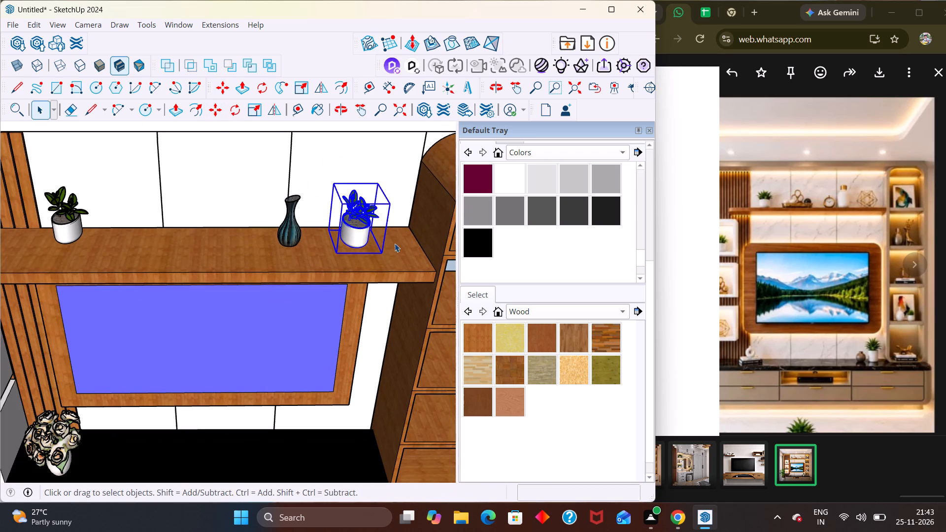
pyautogui.scroll(-8, 395, 243)
pyautogui.scroll(5, 386, 240)
pyautogui.scroll(-1, 386, 240)
pyautogui.click(407, 138)
# Examine the whole TV wall unit from several angles to compare the shelf and countertop decor with the reference photo.
pyautogui.moveTo(352, 250); pyautogui.dragTo(304, 216, button='middle')
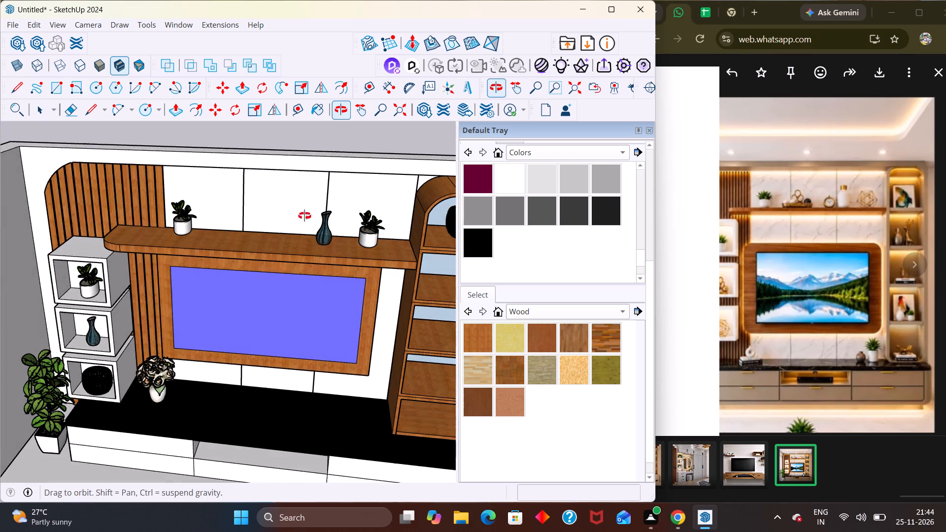
pyautogui.moveTo(304, 216); pyautogui.dragTo(304, 215, button='middle')
pyautogui.moveTo(304, 296); pyautogui.dragTo(328, 236, button='middle')
pyautogui.scroll(1, 328, 235)
pyautogui.scroll(-2, 327, 234)
pyautogui.scroll(1, 329, 237)
pyautogui.scroll(-1, 330, 239)
pyautogui.scroll(1, 332, 244)
pyautogui.scroll(-1, 333, 247)
pyautogui.moveTo(335, 290); pyautogui.dragTo(339, 246, button='middle')
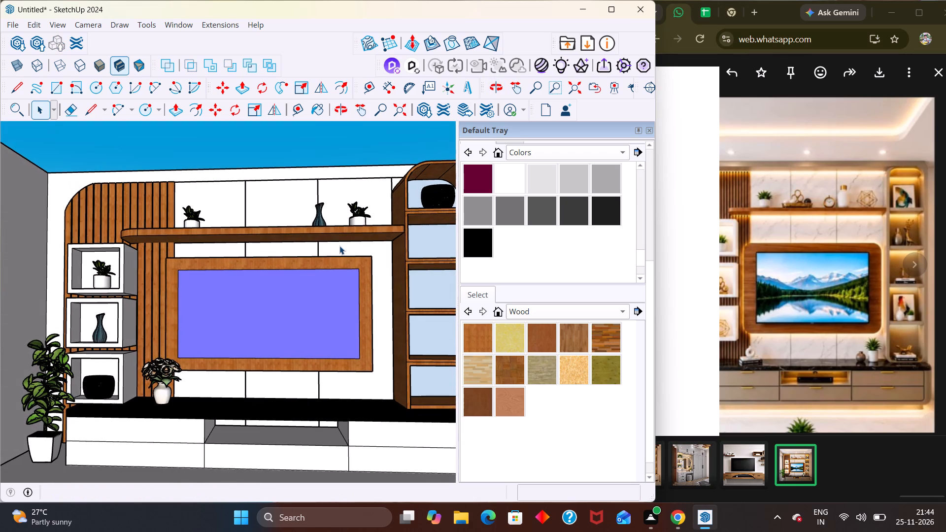
pyautogui.moveTo(344, 256); pyautogui.dragTo(355, 313, button='middle')
pyautogui.scroll(-1, 349, 267)
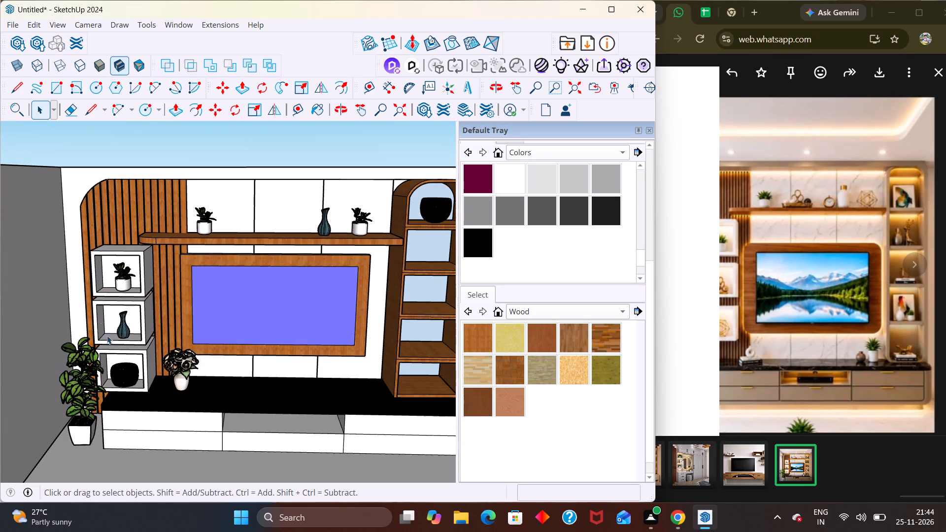
pyautogui.scroll(-4, 236, 309)
pyautogui.moveTo(247, 314); pyautogui.dragTo(225, 248, button='middle')
pyautogui.middleClick(225, 248)
pyautogui.moveTo(271, 330); pyautogui.dragTo(287, 346, button='middle')
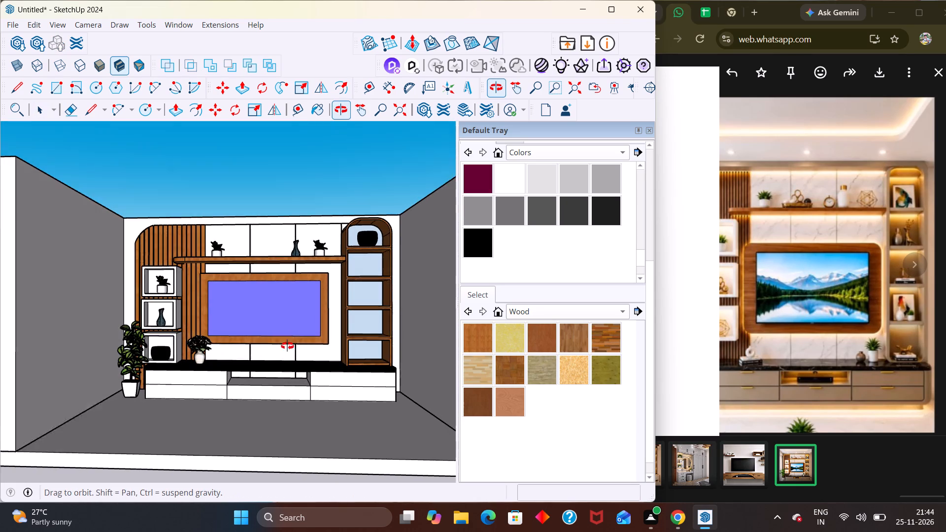
pyautogui.moveTo(287, 346); pyautogui.dragTo(289, 346, button='middle')
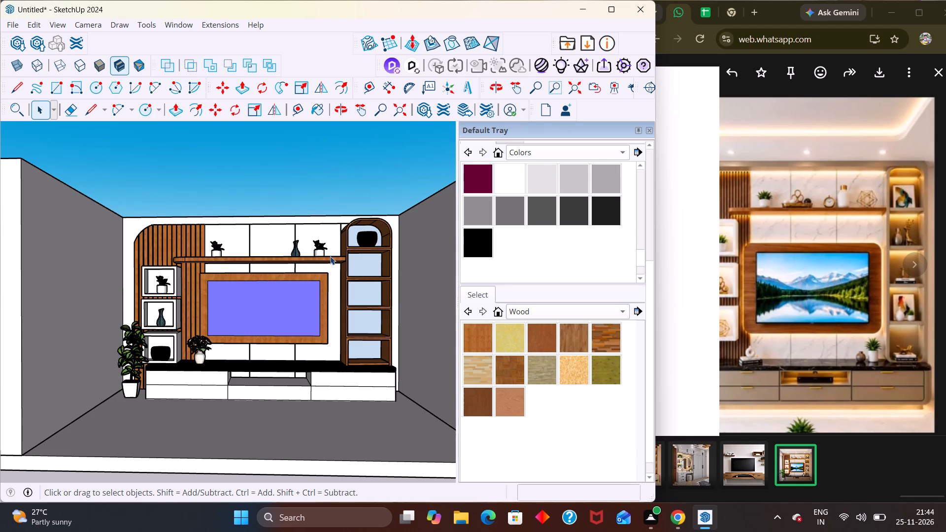
# Copy the potted plant beside the teal vase on the long shelf down onto the black countertop, about 5' 11" away, and deselect it.
pyautogui.click(324, 250)
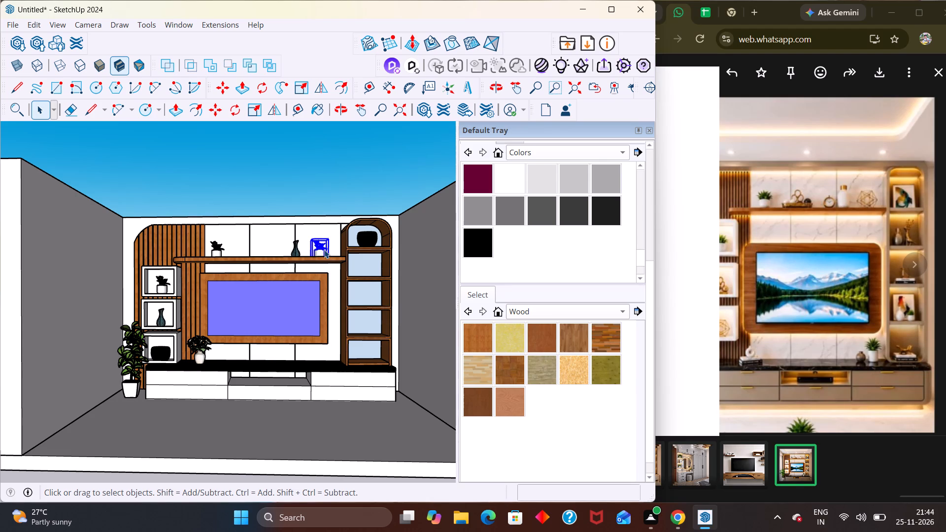
pyautogui.press('c')
pyautogui.press('BackSpace')
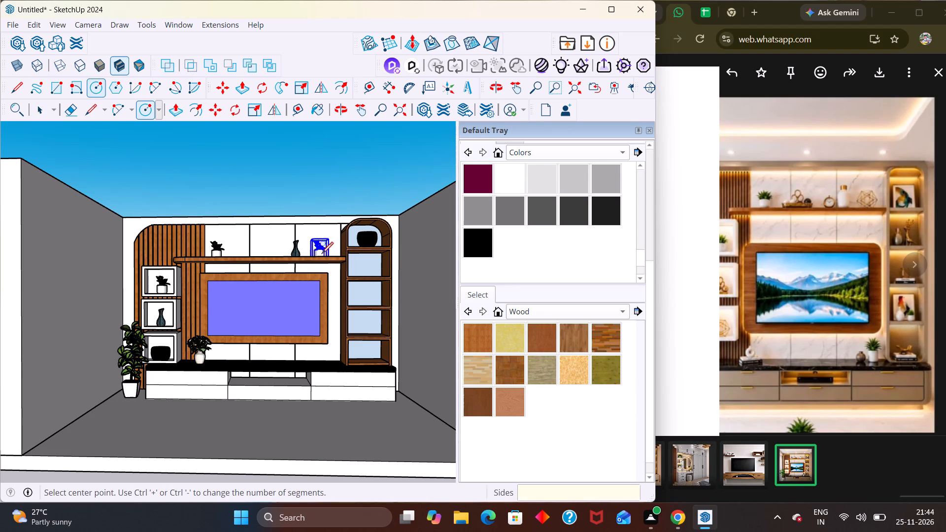
pyautogui.press('m')
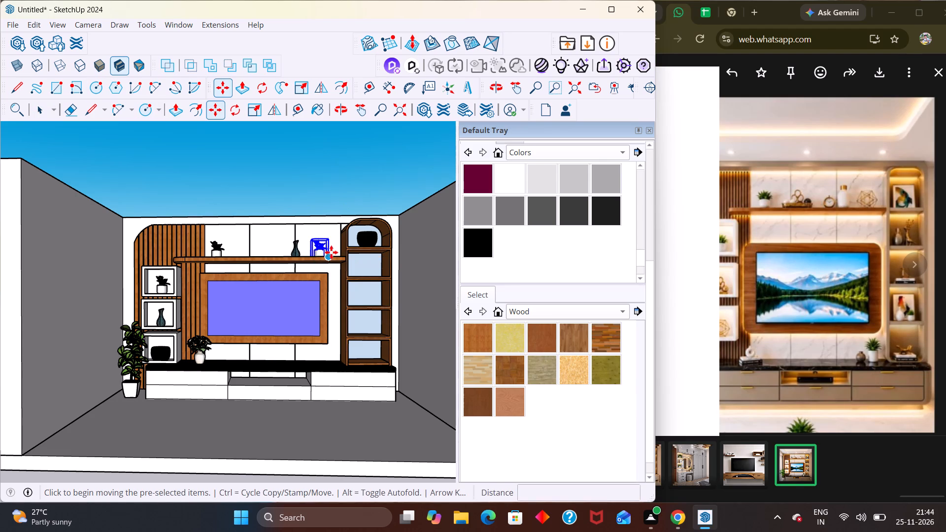
pyautogui.click(331, 252)
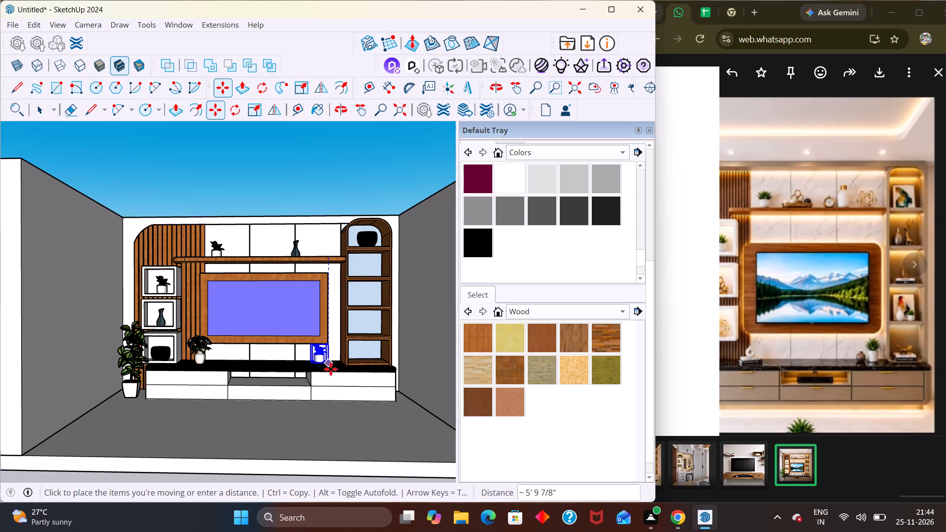
pyautogui.moveTo(336, 369); pyautogui.dragTo(343, 433, button='middle')
pyautogui.scroll(1, 343, 433)
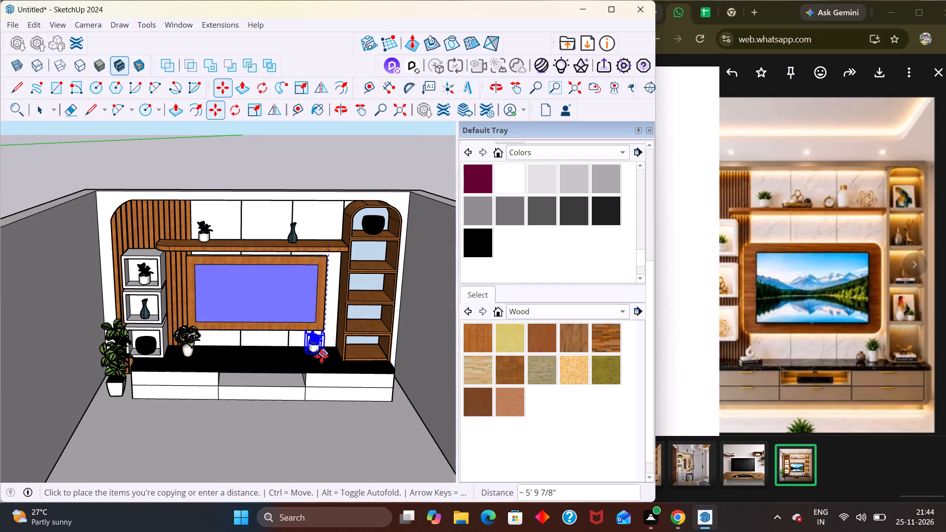
pyautogui.scroll(7, 320, 355)
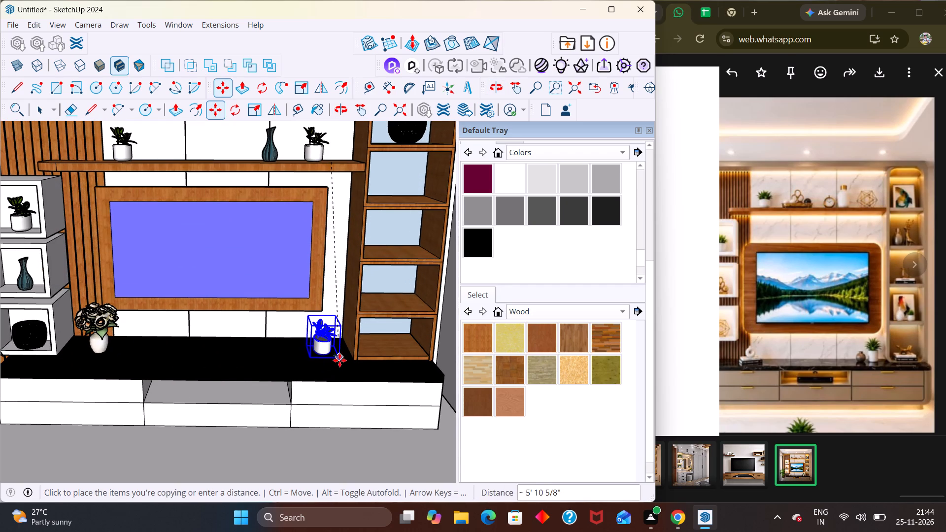
pyautogui.click(339, 362)
pyautogui.press('space')
pyautogui.scroll(-11, 333, 330)
pyautogui.scroll(-4, 306, 378)
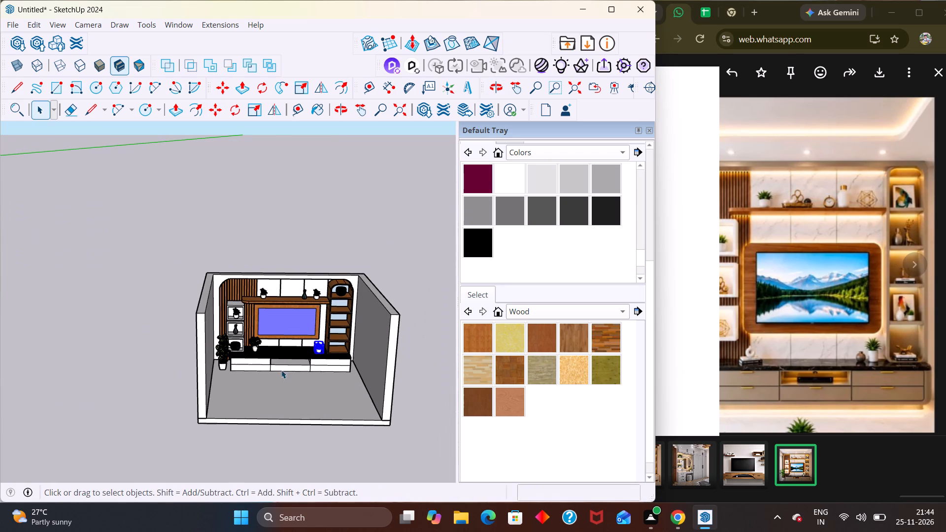
pyautogui.click(144, 387)
# Copy the teal vase from the middle cube niche into the arched cabinet's second compartment from the top, about 11' 7" away, and deselect it.
pyautogui.moveTo(311, 381); pyautogui.dragTo(301, 335, button='middle')
pyautogui.scroll(4, 305, 342)
pyautogui.moveTo(305, 339); pyautogui.dragTo(307, 372, button='middle')
pyautogui.moveTo(344, 337); pyautogui.dragTo(348, 280, button='middle')
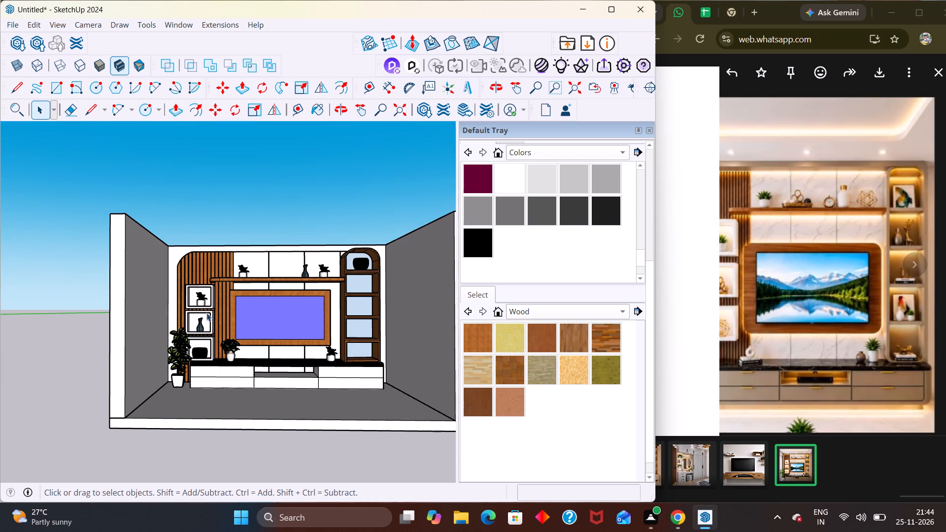
pyautogui.click(200, 324)
pyautogui.press('m')
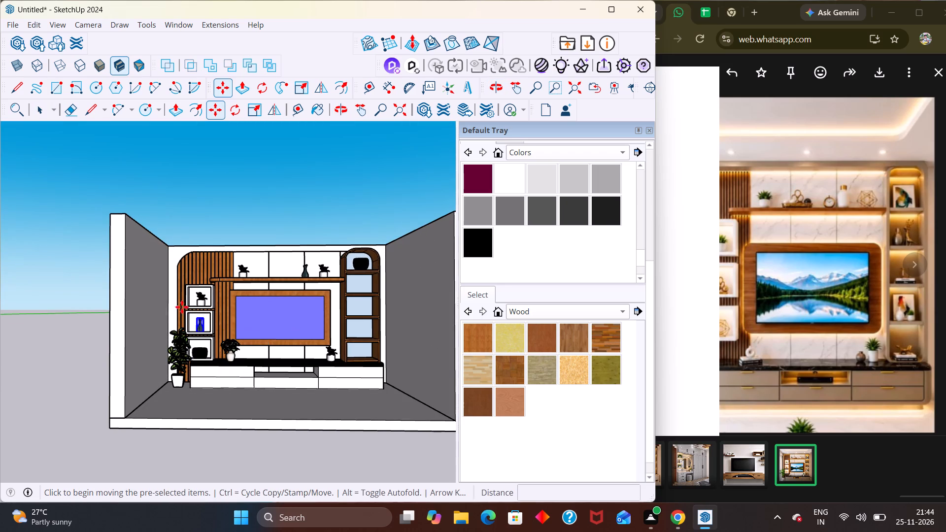
pyautogui.scroll(8, 184, 315)
pyautogui.click(215, 344)
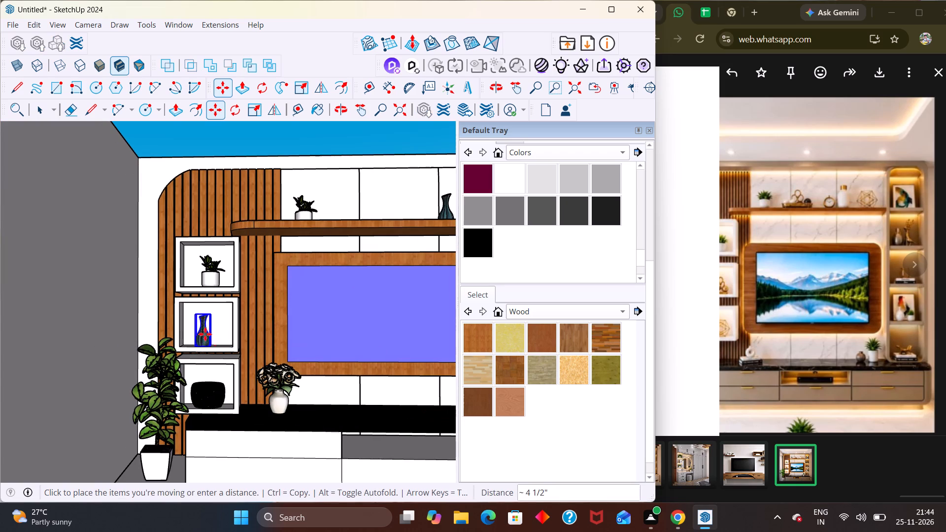
pyautogui.scroll(-10, 186, 319)
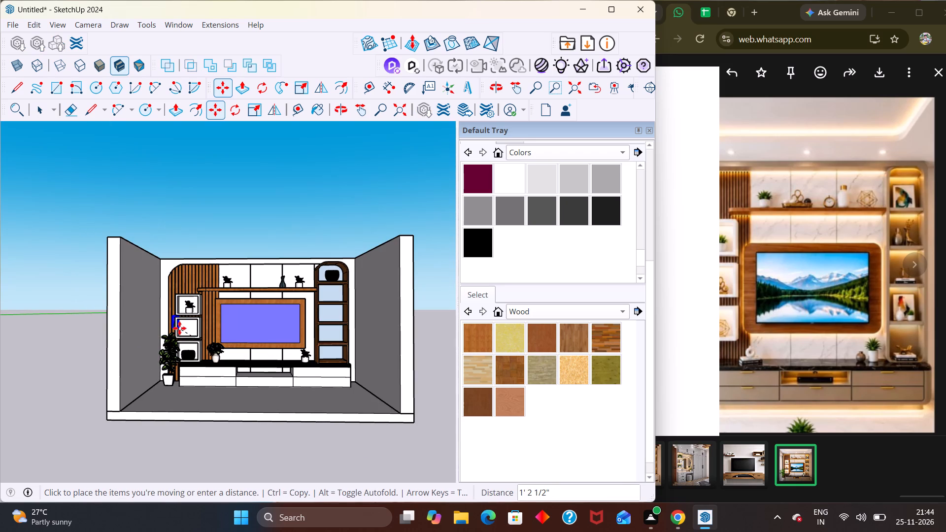
pyautogui.scroll(2, 326, 353)
pyautogui.moveTo(337, 292); pyautogui.dragTo(333, 303, button='middle')
pyautogui.scroll(6, 337, 294)
pyautogui.moveTo(332, 278); pyautogui.dragTo(321, 345, button='middle')
pyautogui.scroll(5, 321, 345)
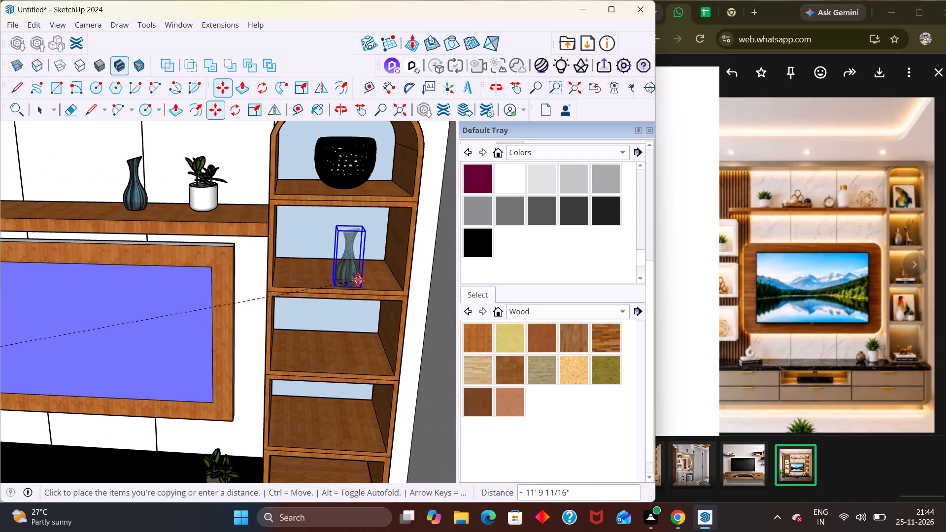
pyautogui.click(342, 273)
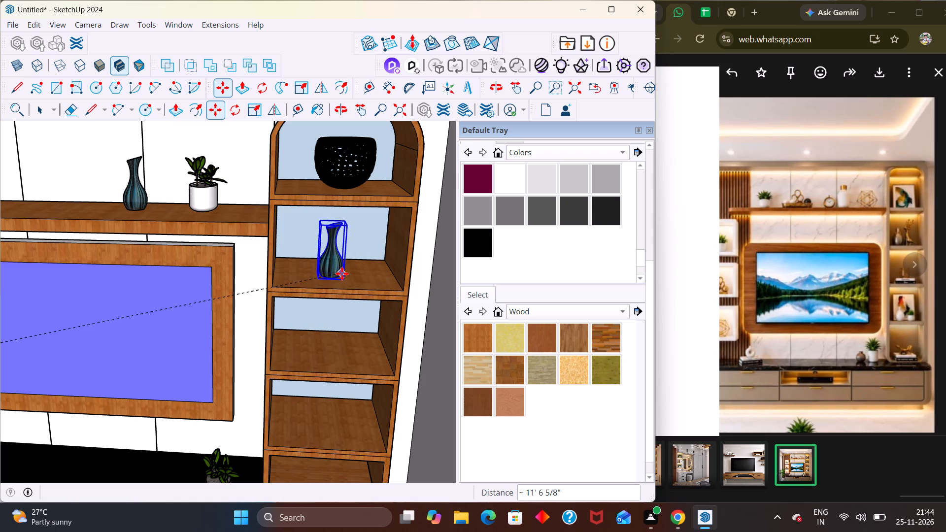
pyautogui.scroll(-2, 355, 255)
pyautogui.press('space')
pyautogui.scroll(1, 355, 255)
pyautogui.scroll(-9, 355, 255)
pyautogui.click(370, 194)
# Move the white flower vase from the black countertop into the arched cabinet's third compartment from the top, about 9' 8" away, and deselect it.
pyautogui.moveTo(365, 244); pyautogui.dragTo(361, 239, button='middle')
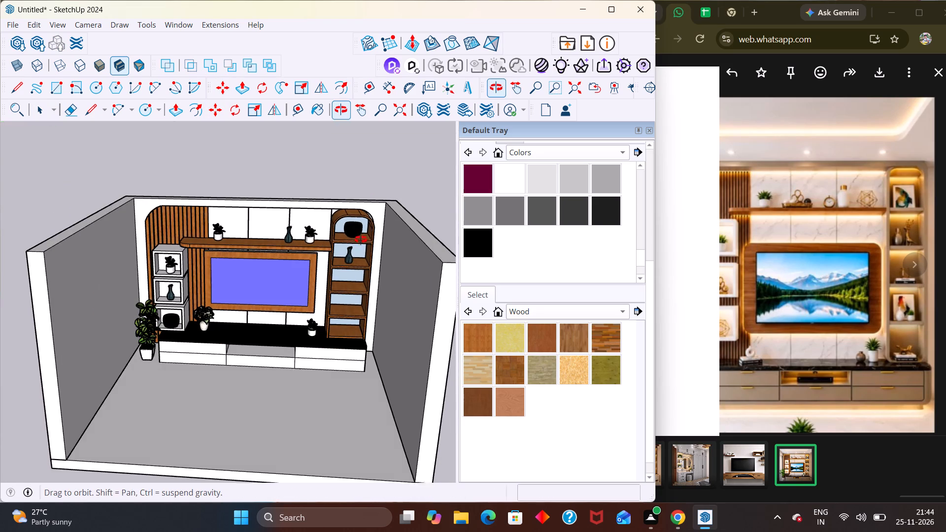
pyautogui.moveTo(361, 239); pyautogui.dragTo(356, 198, button='middle')
pyautogui.scroll(1, 133, 319)
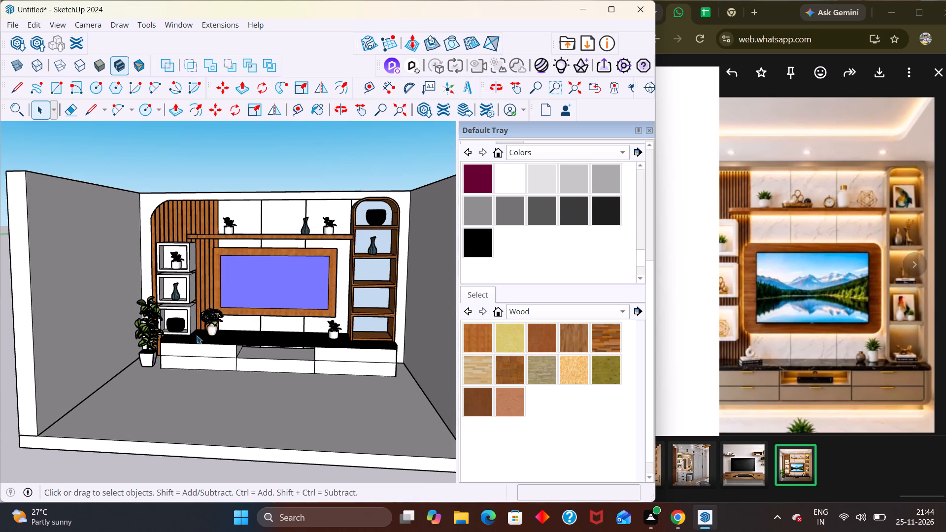
pyautogui.click(213, 325)
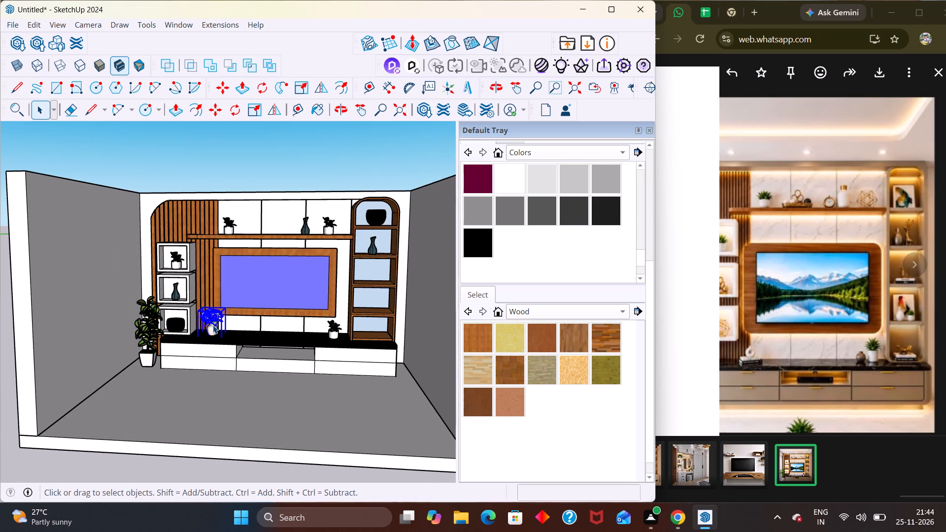
pyautogui.press('c')
pyautogui.press('Escape')
pyautogui.press('space')
pyautogui.click(216, 329)
pyautogui.press('m')
pyautogui.scroll(3, 226, 346)
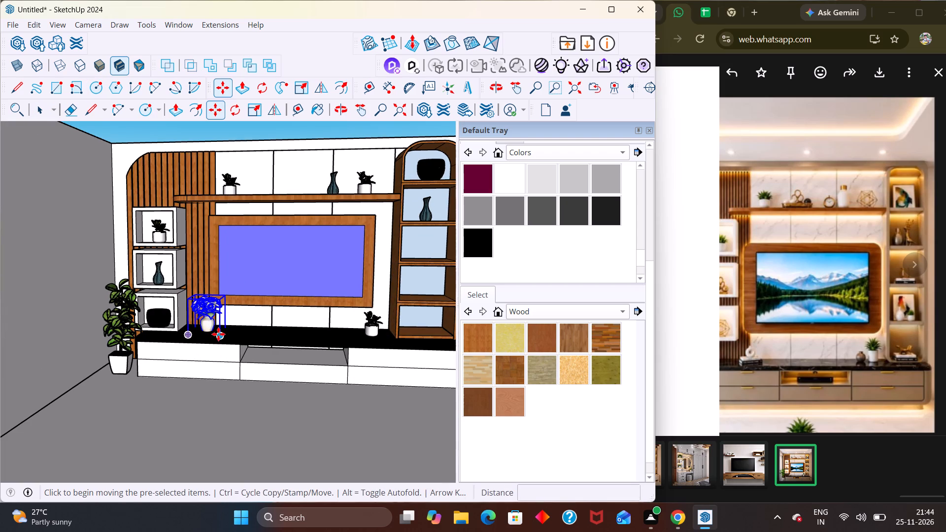
pyautogui.click(218, 334)
pyautogui.scroll(-1, 220, 331)
pyautogui.scroll(1, 221, 331)
pyautogui.scroll(-4, 221, 331)
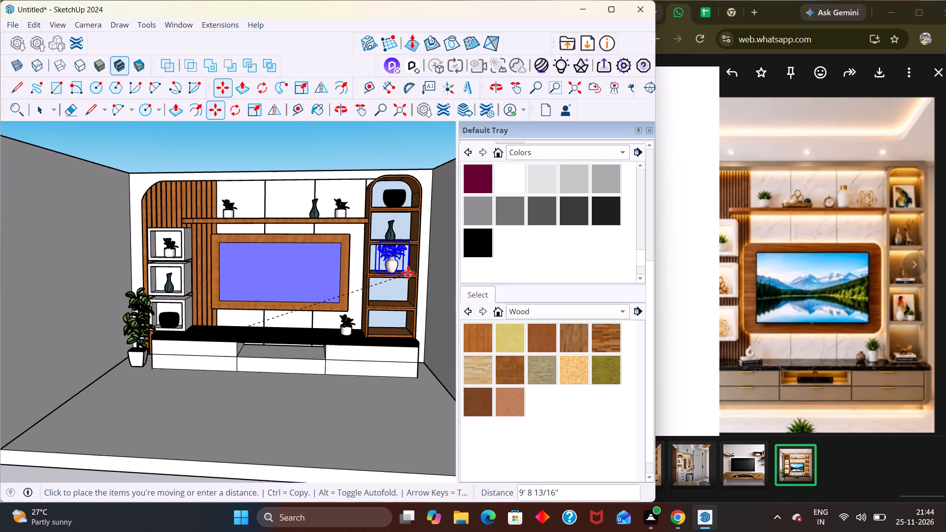
pyautogui.scroll(2, 408, 272)
pyautogui.scroll(-1, 408, 272)
pyautogui.scroll(8, 408, 272)
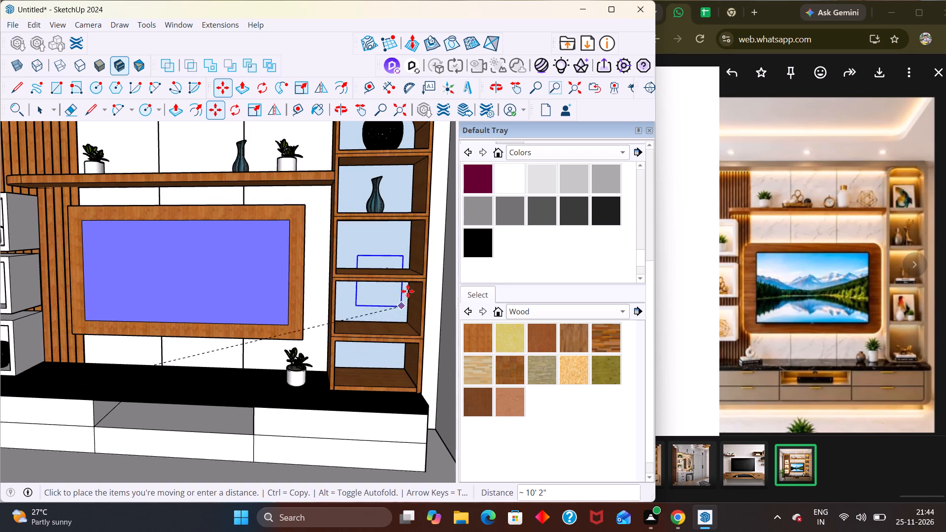
pyautogui.scroll(2, 397, 277)
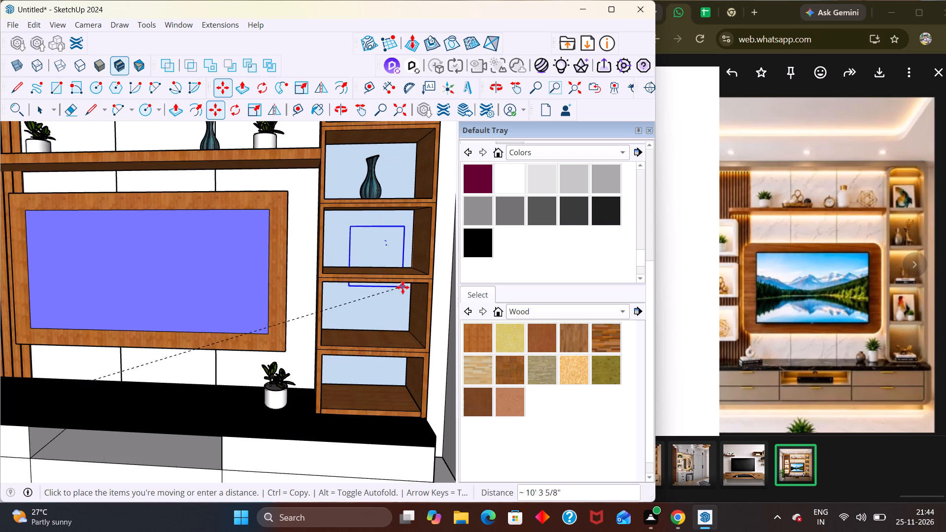
pyautogui.scroll(5, 404, 285)
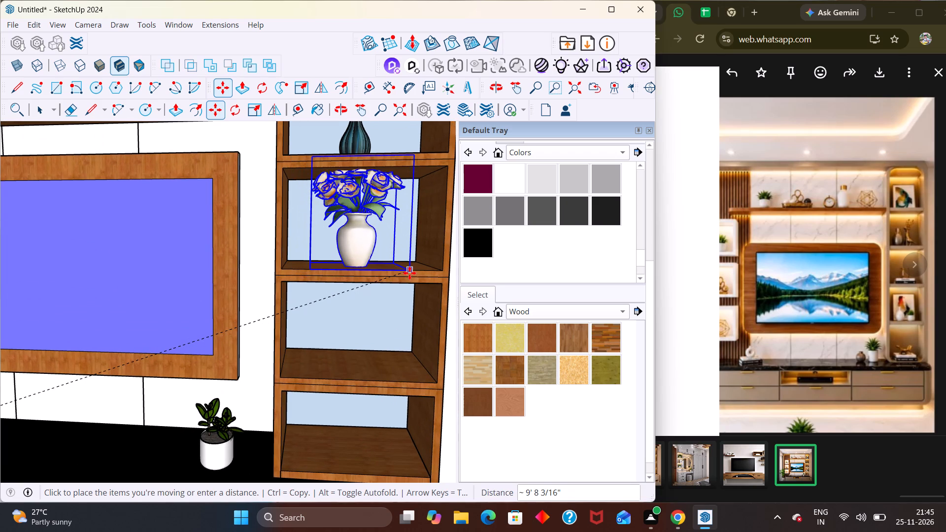
pyautogui.click(409, 273)
pyautogui.scroll(-6, 407, 262)
pyautogui.press('space')
pyautogui.scroll(-2, 372, 288)
pyautogui.scroll(1, 371, 292)
pyautogui.scroll(-5, 371, 294)
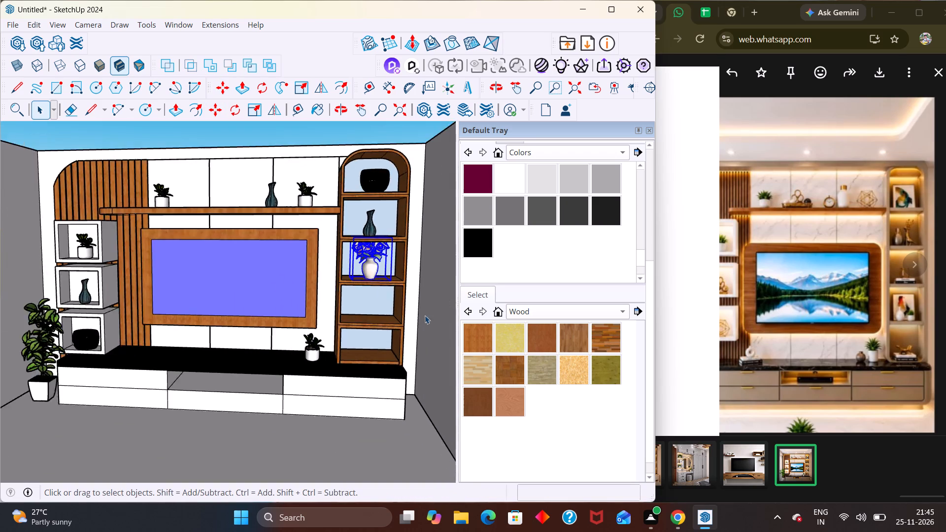
pyautogui.scroll(-5, 423, 316)
pyautogui.click(386, 196)
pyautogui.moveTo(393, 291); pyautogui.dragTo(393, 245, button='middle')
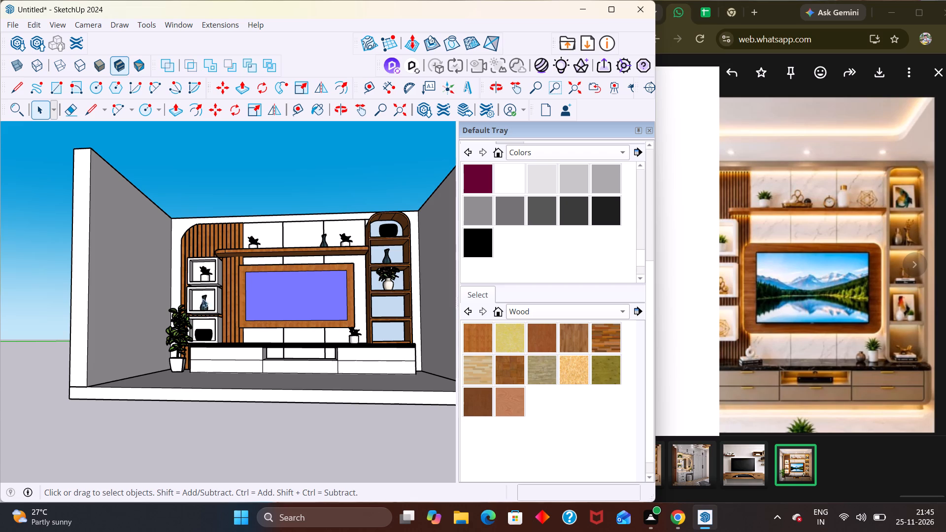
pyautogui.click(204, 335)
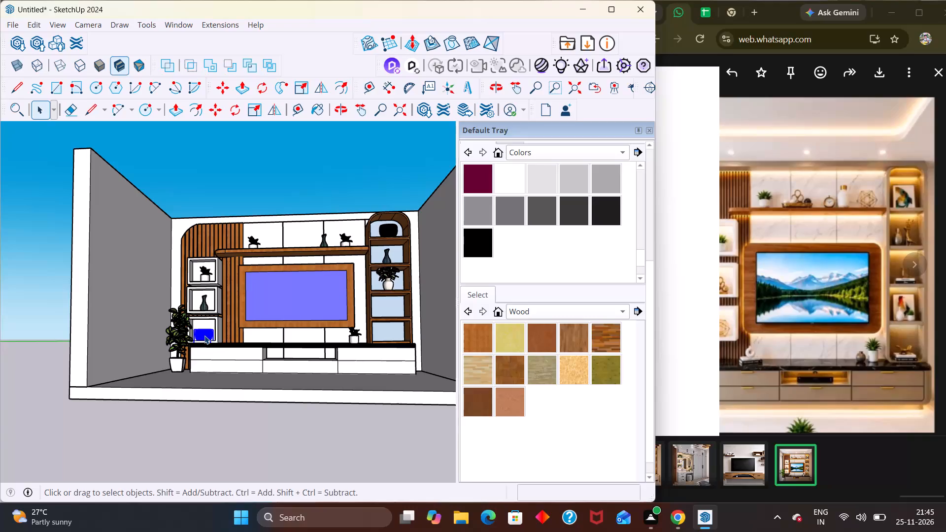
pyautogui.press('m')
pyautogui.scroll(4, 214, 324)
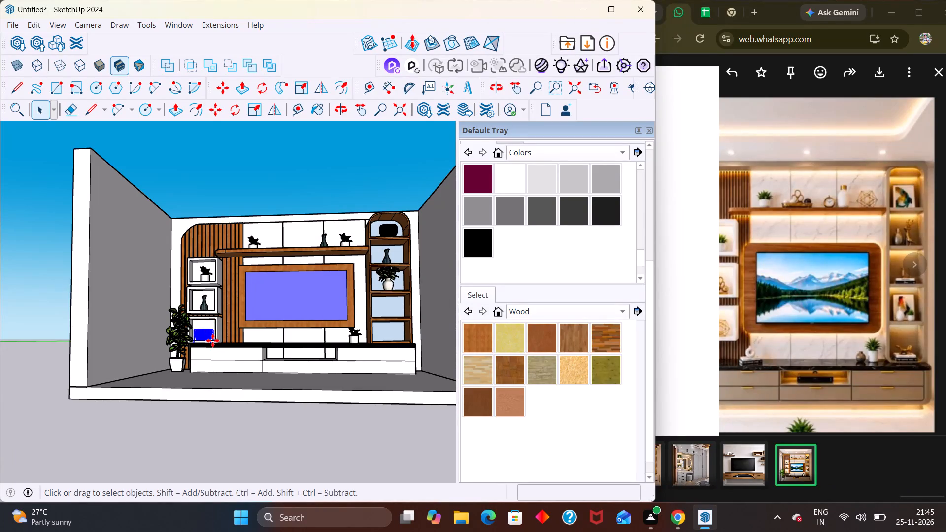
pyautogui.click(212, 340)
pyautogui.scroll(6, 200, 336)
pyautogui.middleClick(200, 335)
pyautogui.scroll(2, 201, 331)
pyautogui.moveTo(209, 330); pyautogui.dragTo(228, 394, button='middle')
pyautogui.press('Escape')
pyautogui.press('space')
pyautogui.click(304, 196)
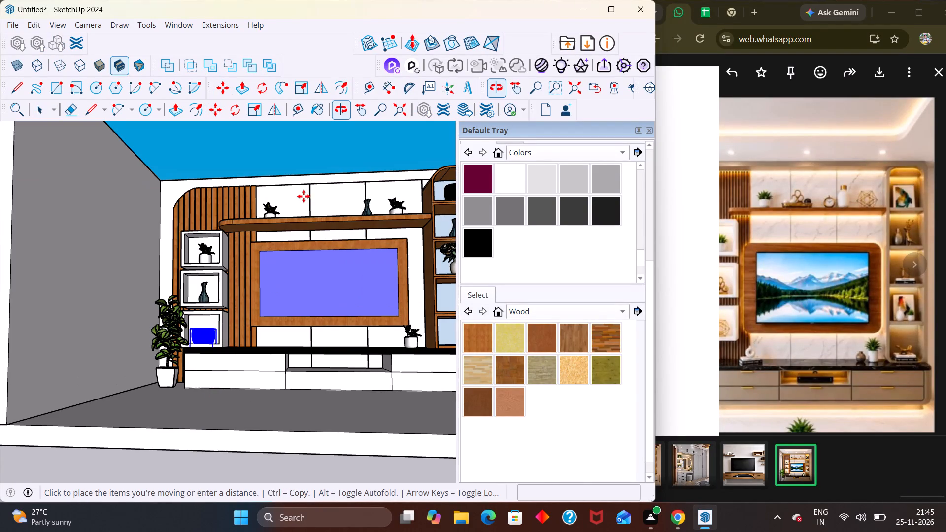
# Copy the black bowl from the bottom cube niche into the arched cabinet's fourth compartment from the top, about 11' 5" away, and deselect it.
pyautogui.scroll(4, 181, 331)
pyautogui.moveTo(216, 352); pyautogui.dragTo(236, 374, button='middle')
pyautogui.scroll(-1, 234, 373)
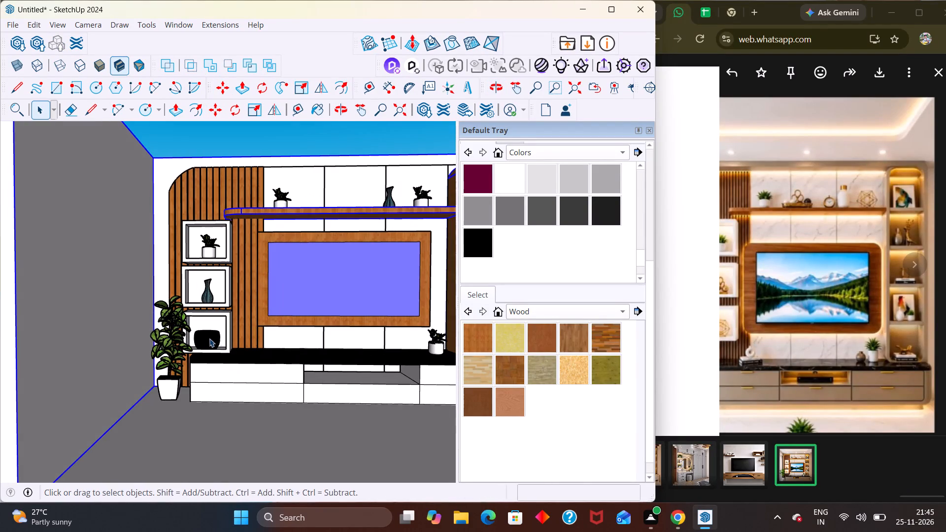
pyautogui.click(208, 338)
pyautogui.press('m')
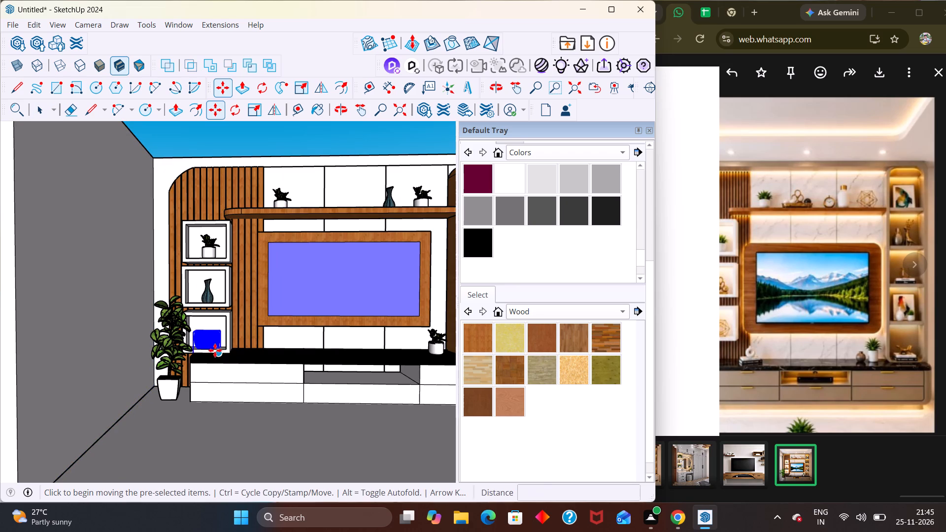
pyautogui.click(219, 350)
pyautogui.scroll(-3, 214, 343)
pyautogui.scroll(1, 215, 343)
pyautogui.scroll(-5, 215, 343)
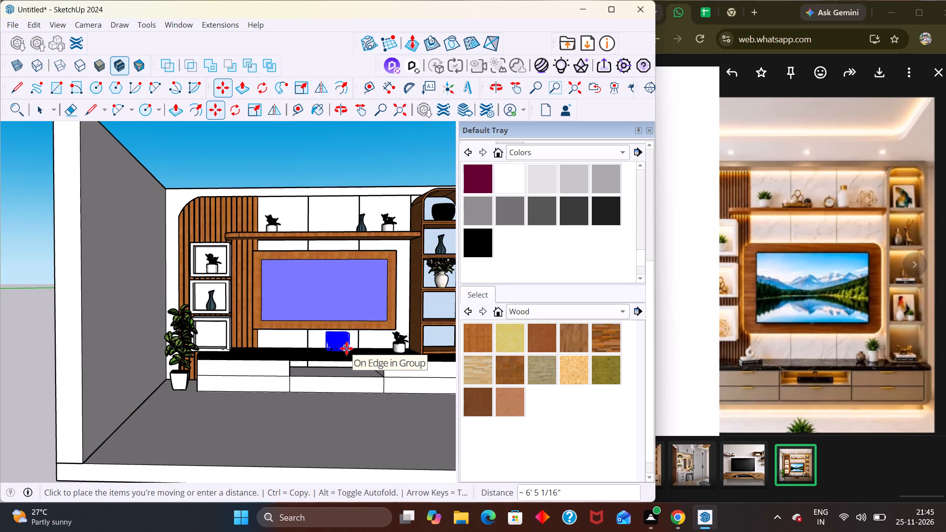
pyautogui.scroll(-6, 328, 343)
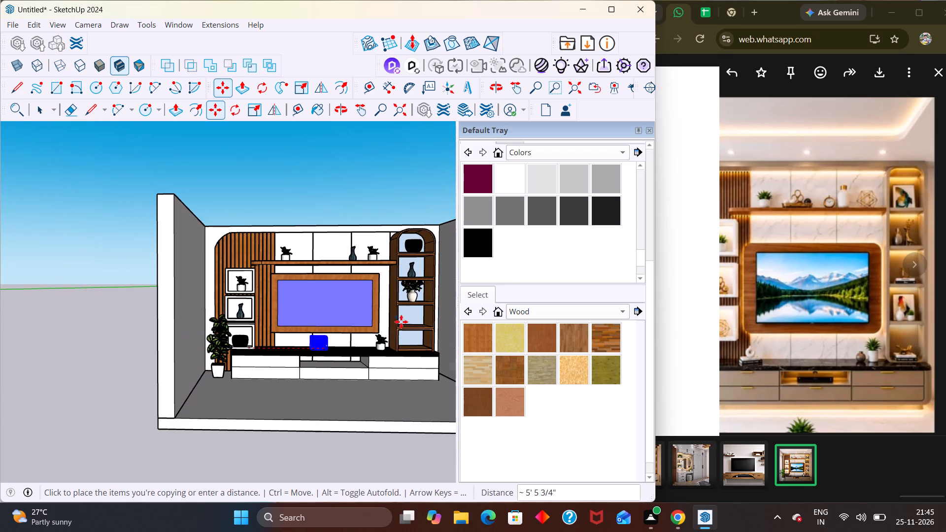
pyautogui.scroll(7, 427, 314)
pyautogui.moveTo(405, 329); pyautogui.dragTo(381, 391, button='middle')
pyautogui.scroll(1, 382, 384)
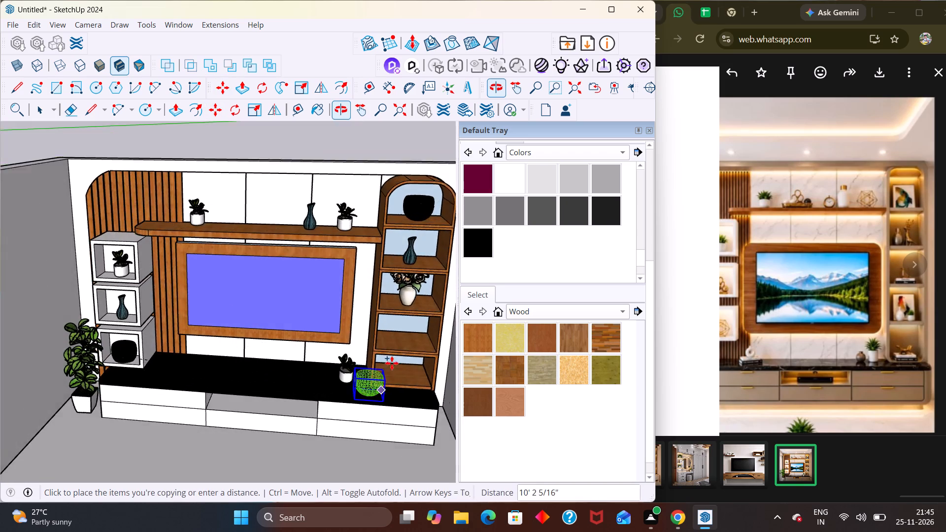
pyautogui.scroll(2, 392, 363)
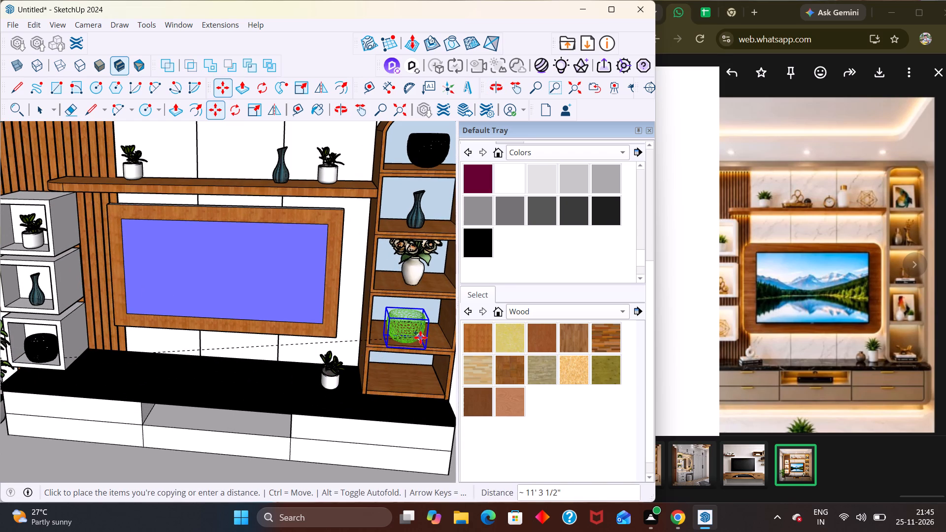
pyautogui.click(426, 338)
pyautogui.scroll(-9, 410, 326)
pyautogui.scroll(3, 402, 323)
pyautogui.scroll(-1, 402, 323)
pyautogui.scroll(1, 401, 324)
pyautogui.press('space')
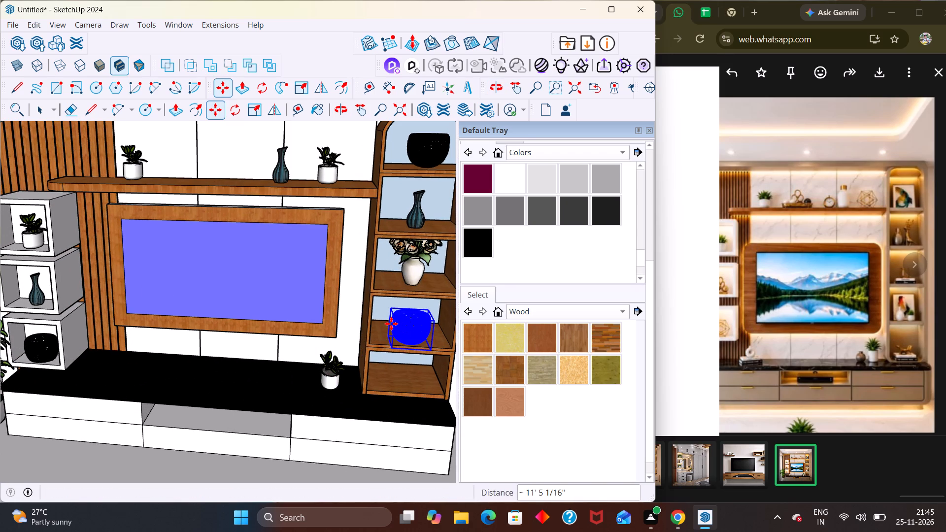
pyautogui.scroll(-3, 415, 299)
pyautogui.scroll(1, 415, 299)
pyautogui.scroll(-2, 415, 299)
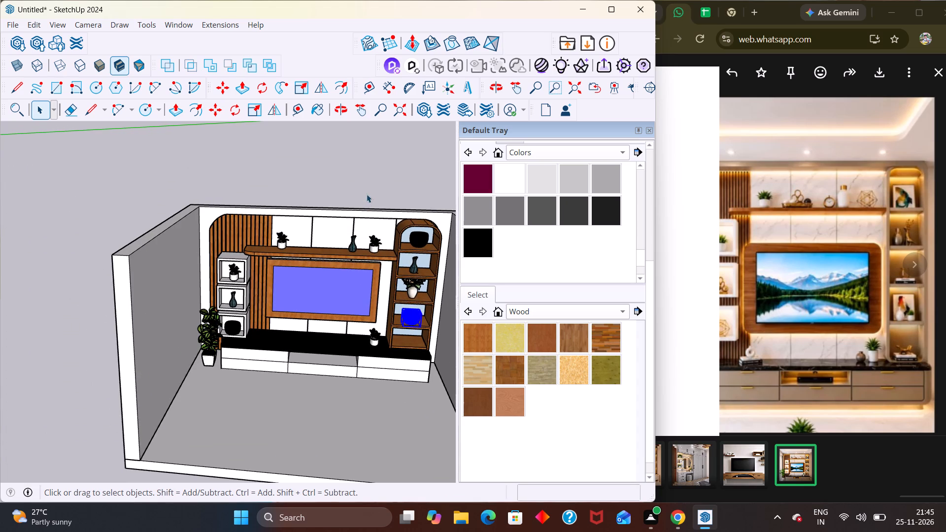
pyautogui.click(367, 194)
# Examine the whole TV wall unit from several angles to compare the shelf, niche and cabinet decor with the reference photo.
pyautogui.moveTo(393, 351); pyautogui.dragTo(438, 282, button='middle')
pyautogui.moveTo(357, 333); pyautogui.dragTo(399, 302, button='middle')
pyautogui.scroll(3, 400, 303)
pyautogui.moveTo(399, 302); pyautogui.dragTo(382, 327, button='middle')
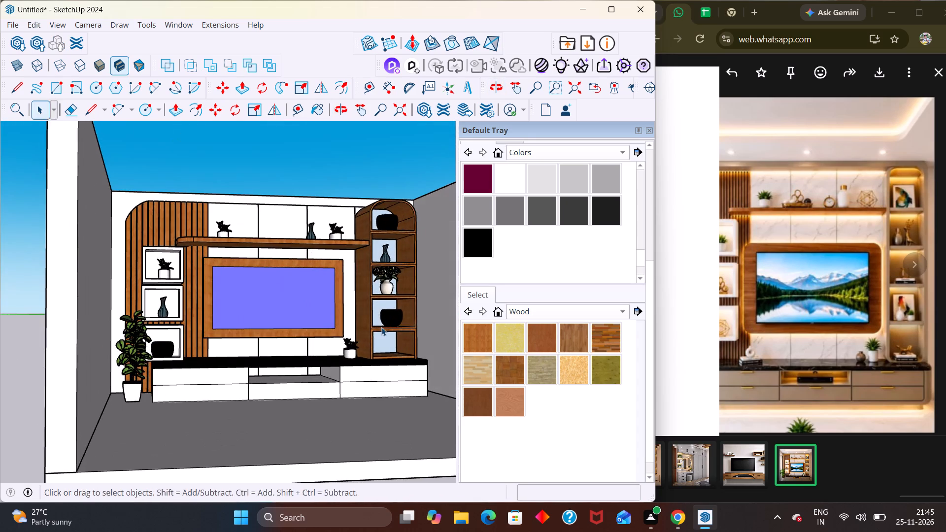
pyautogui.moveTo(381, 327); pyautogui.dragTo(341, 328, button='middle')
pyautogui.scroll(1, 341, 328)
pyautogui.scroll(-4, 341, 328)
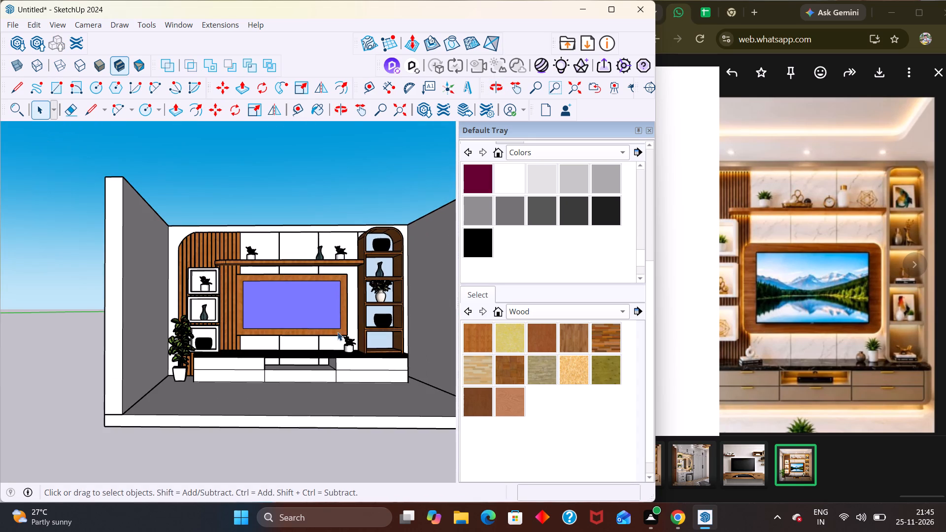
pyautogui.moveTo(320, 350); pyautogui.dragTo(310, 344, button='middle')
pyautogui.scroll(2, 320, 350)
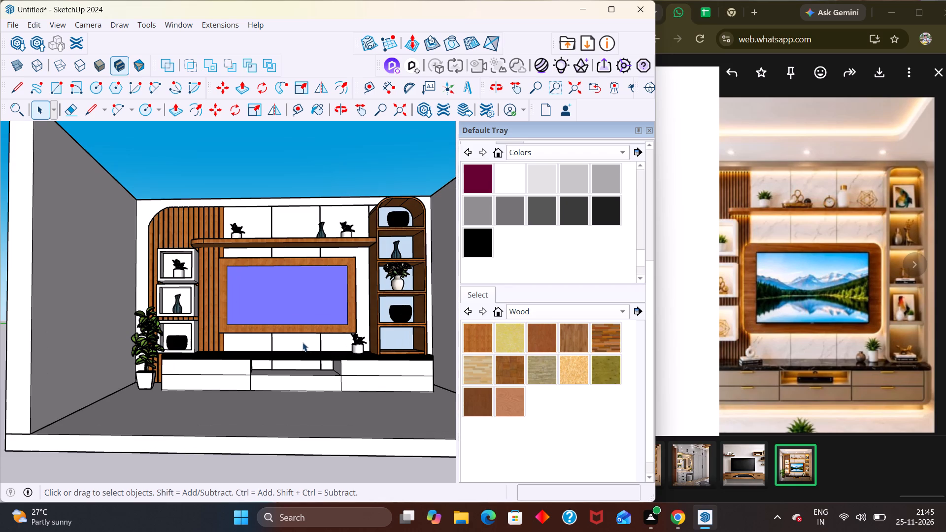
pyautogui.scroll(-2, 302, 342)
pyautogui.scroll(1, 190, 365)
pyautogui.moveTo(197, 364); pyautogui.dragTo(210, 390, button='middle')
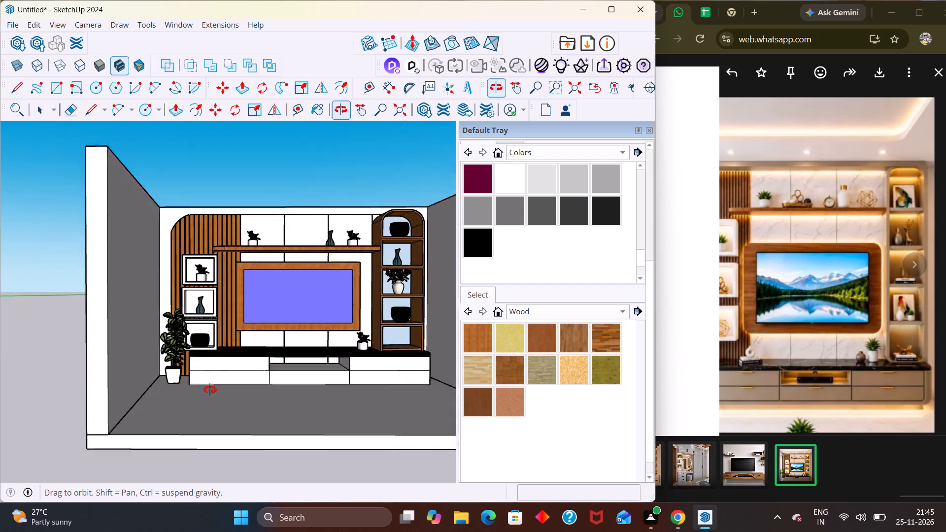
pyautogui.moveTo(210, 390); pyautogui.dragTo(191, 374, button='middle')
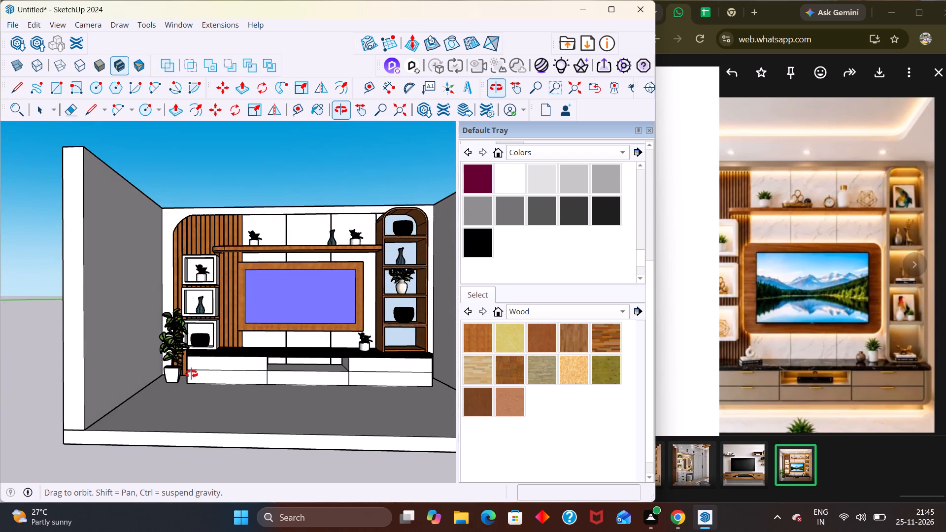
pyautogui.moveTo(191, 374); pyautogui.dragTo(207, 371, button='middle')
pyautogui.scroll(3, 275, 349)
pyautogui.moveTo(274, 348); pyautogui.dragTo(296, 359, button='middle')
pyautogui.scroll(-2, 228, 361)
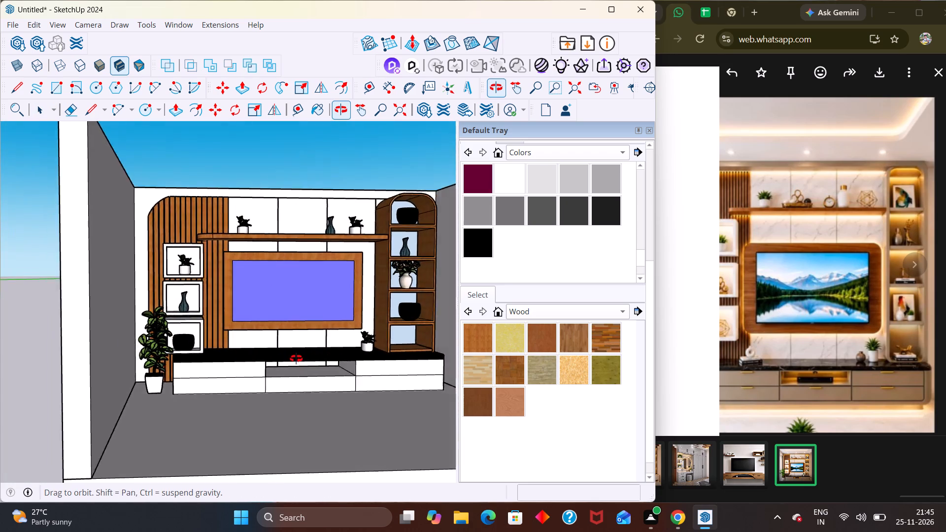
pyautogui.moveTo(296, 359); pyautogui.dragTo(304, 357, button='middle')
pyautogui.scroll(4, 299, 359)
pyautogui.scroll(-4, 300, 357)
pyautogui.scroll(1, 244, 362)
pyautogui.scroll(-2, 244, 362)
pyautogui.moveTo(349, 352); pyautogui.dragTo(348, 349, button='middle')
pyautogui.scroll(-1, 354, 352)
pyautogui.scroll(2, 351, 352)
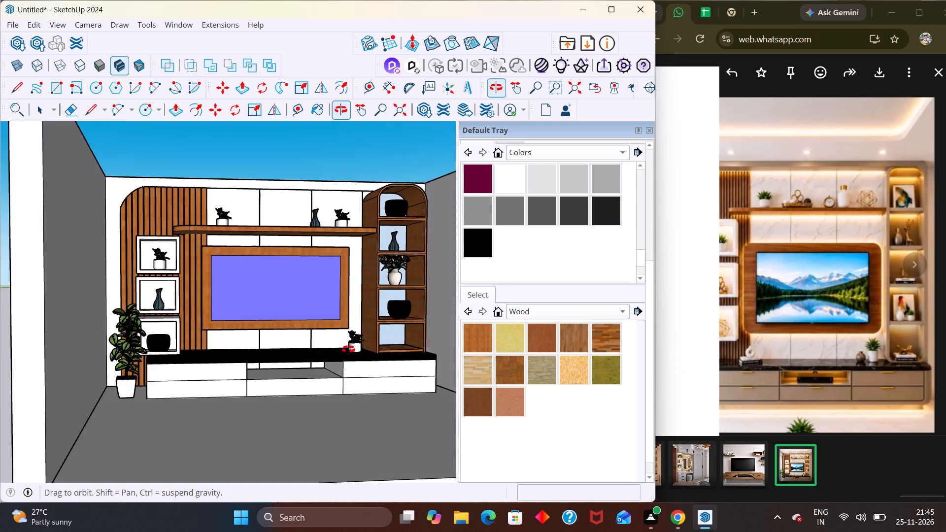
pyautogui.scroll(2, 348, 349)
pyautogui.moveTo(348, 349); pyautogui.dragTo(317, 360, button='middle')
pyautogui.scroll(-2, 317, 359)
pyautogui.scroll(1, 319, 357)
pyautogui.moveTo(318, 356); pyautogui.dragTo(312, 347, button='middle')
pyautogui.scroll(1, 312, 347)
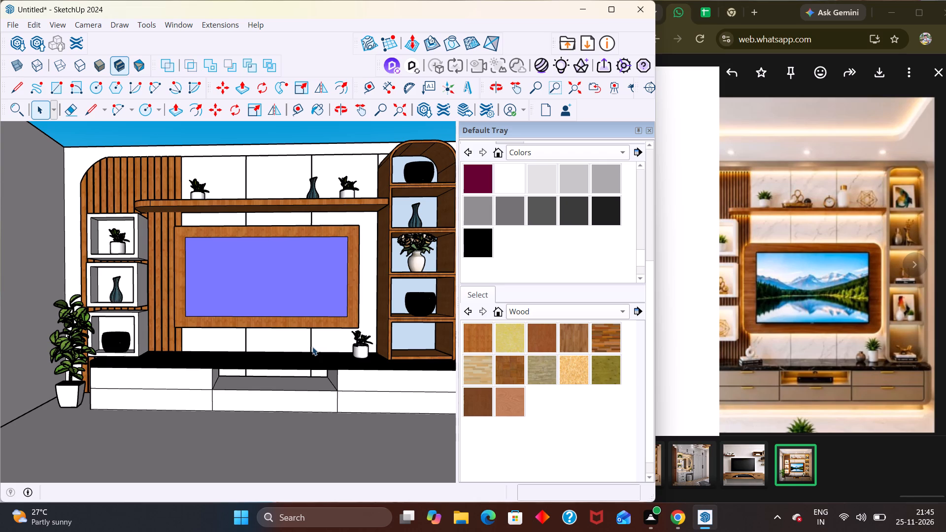
pyautogui.scroll(1, 292, 359)
pyautogui.scroll(-4, 292, 359)
pyautogui.scroll(-4, 246, 368)
pyautogui.scroll(3, 405, 301)
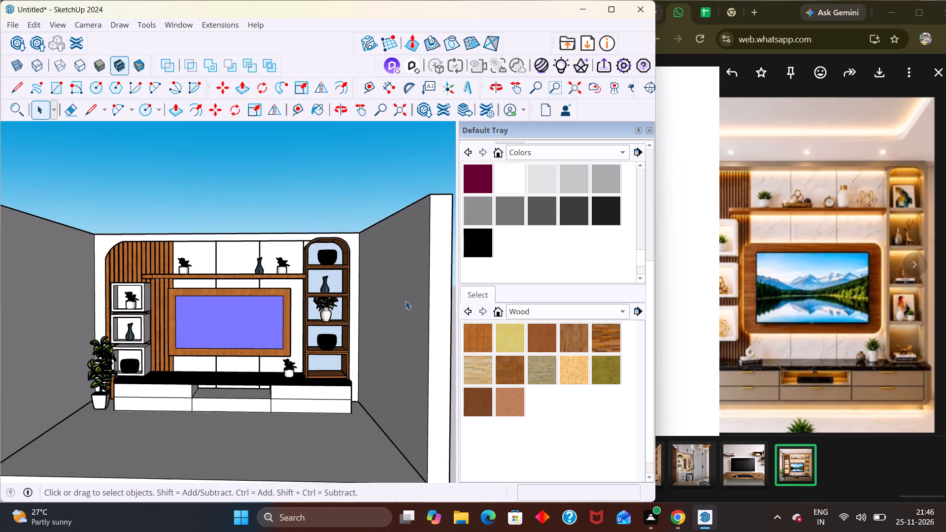
pyautogui.moveTo(163, 351); pyautogui.dragTo(210, 373, button='middle')
pyautogui.scroll(1, 211, 374)
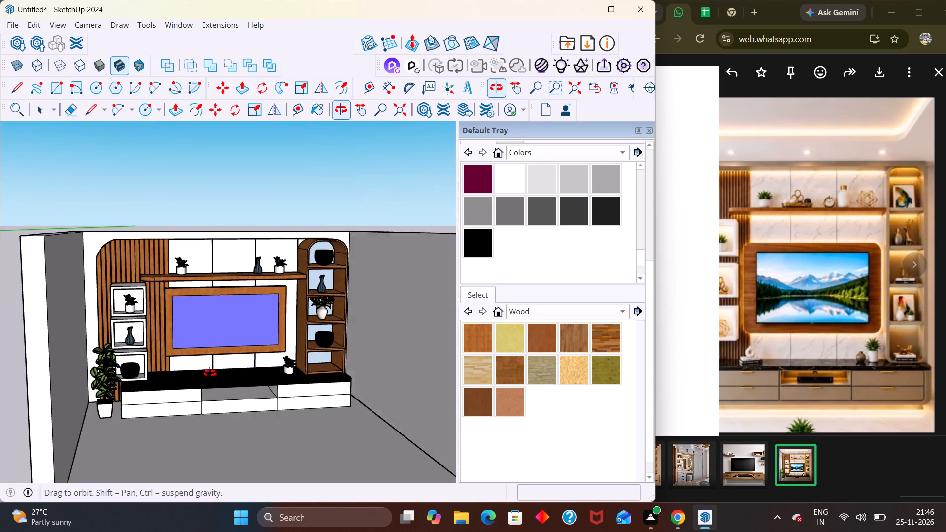
pyautogui.moveTo(210, 373); pyautogui.dragTo(185, 356, button='middle')
pyautogui.scroll(2, 185, 356)
pyautogui.moveTo(181, 355); pyautogui.dragTo(167, 354, button='middle')
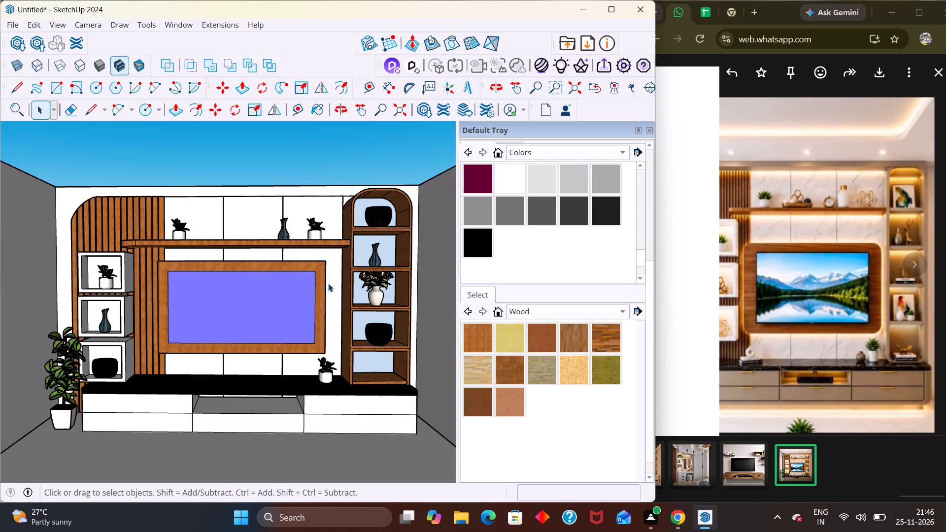
# Copy the white flower vase from the arched cabinet's third compartment onto the black countertop beside the cube niches, about 9' 8" away, and deselect it.
pyautogui.click(375, 292)
pyautogui.press('m')
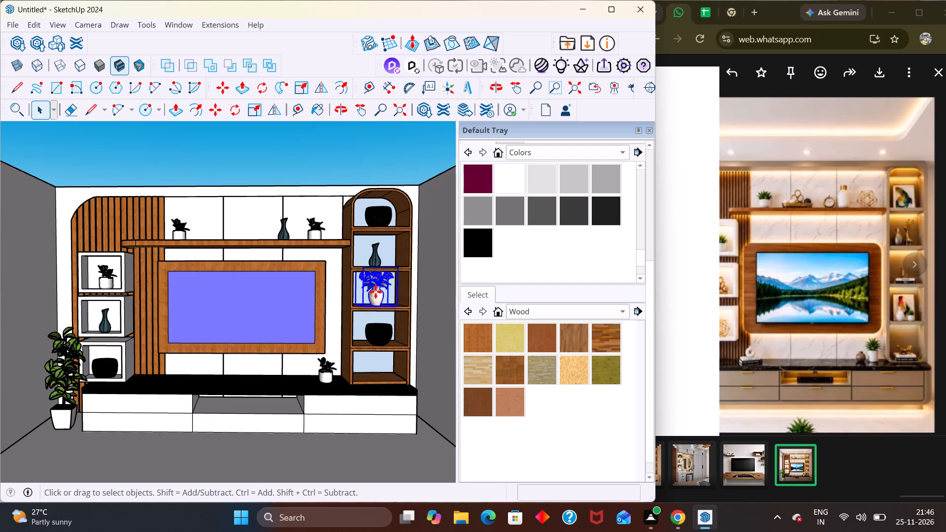
pyautogui.click(387, 303)
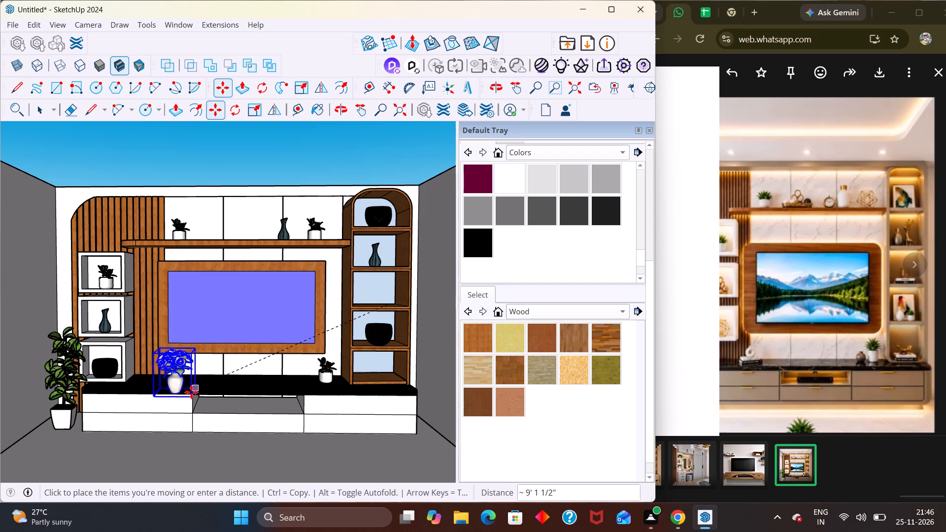
pyautogui.scroll(4, 173, 385)
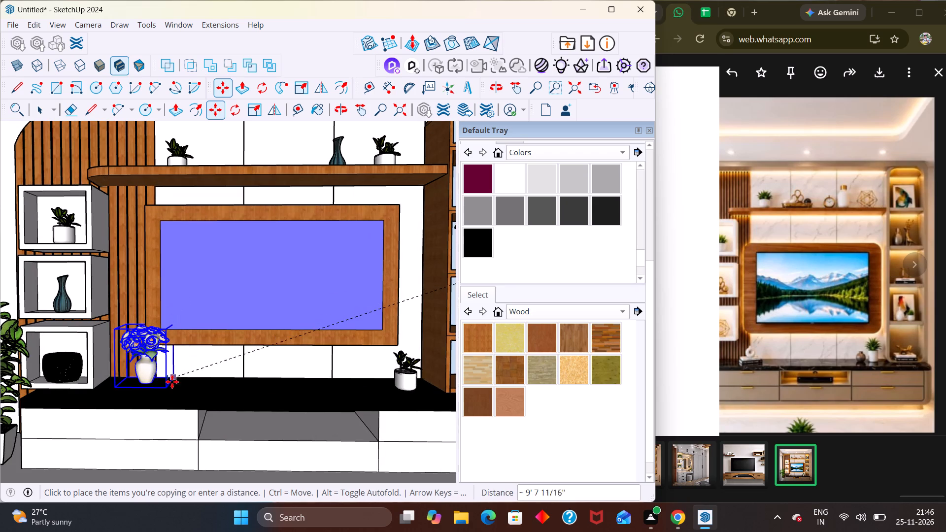
pyautogui.click(173, 386)
pyautogui.scroll(-4, 194, 347)
pyautogui.press('space')
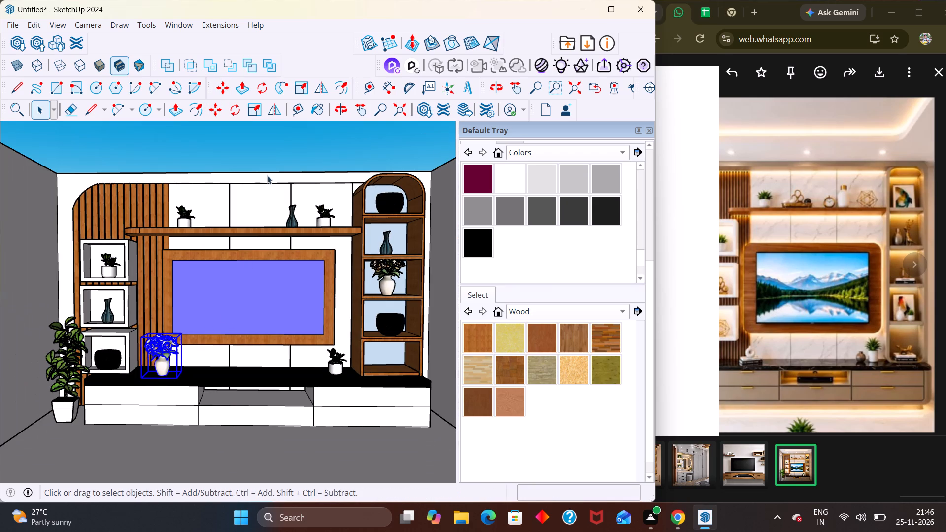
pyautogui.click(272, 165)
# Examine the decorated TV wall unit and surrounding room from above, from the side and from the front.
pyautogui.moveTo(251, 321); pyautogui.dragTo(262, 276, button='middle')
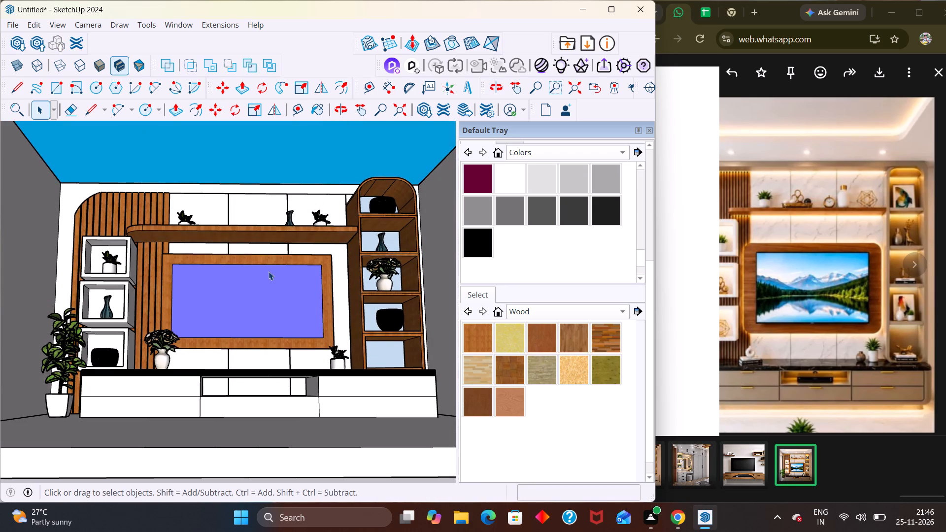
pyautogui.scroll(-1, 269, 271)
pyautogui.moveTo(270, 289); pyautogui.dragTo(189, 471, button='middle')
pyautogui.scroll(-1, 96, 381)
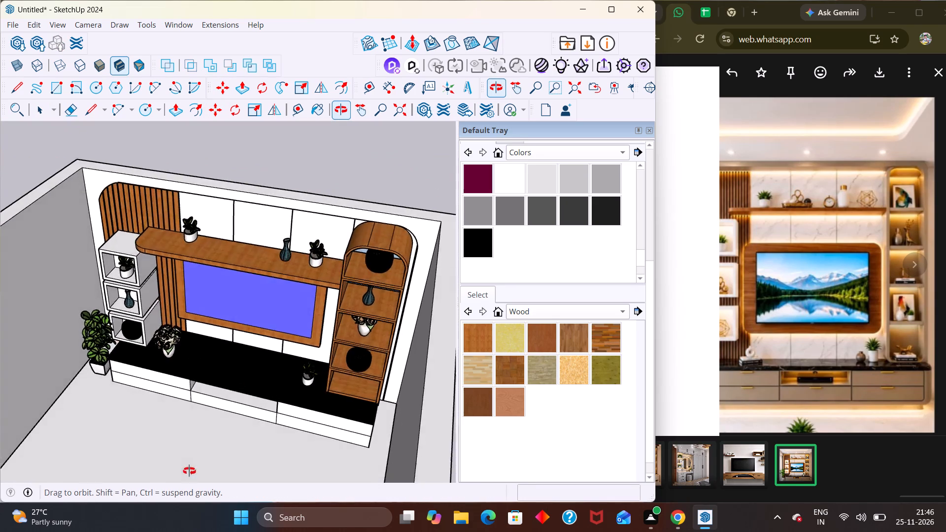
pyautogui.moveTo(189, 471); pyautogui.dragTo(285, 345, button='middle')
pyautogui.scroll(-4, 285, 345)
pyautogui.moveTo(272, 361); pyautogui.dragTo(255, 328, button='middle')
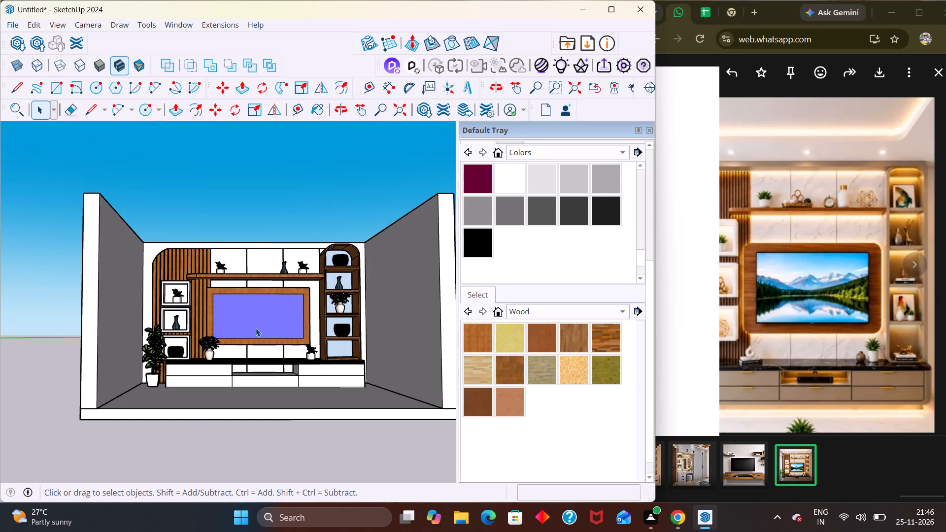
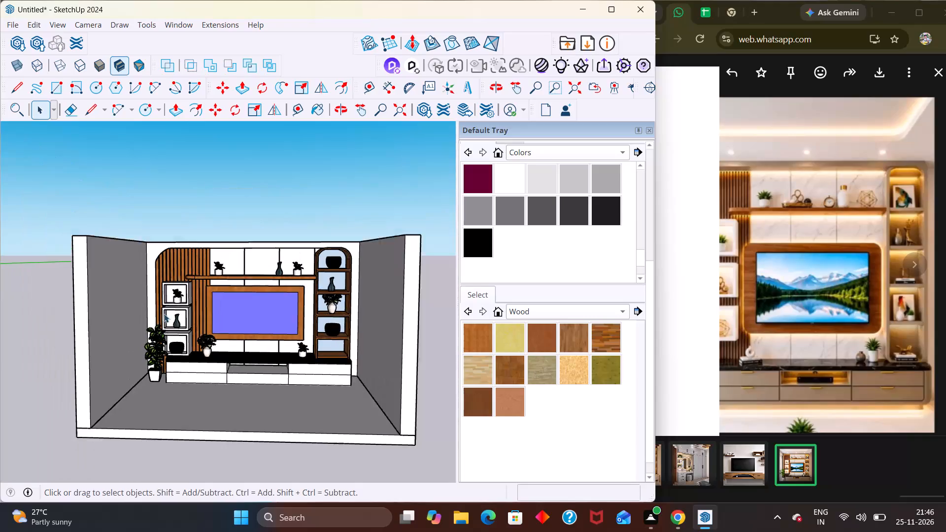
# Examine the decorated TV wall unit up close and from different angles to check the shelf, niche, cabinet and countertop decor.
pyautogui.moveTo(266, 313); pyautogui.dragTo(280, 310, button='middle')
pyautogui.scroll(3, 264, 307)
pyautogui.middleClick(245, 302)
pyautogui.scroll(1, 267, 304)
pyautogui.scroll(-1, 265, 303)
pyautogui.scroll(1, 265, 303)
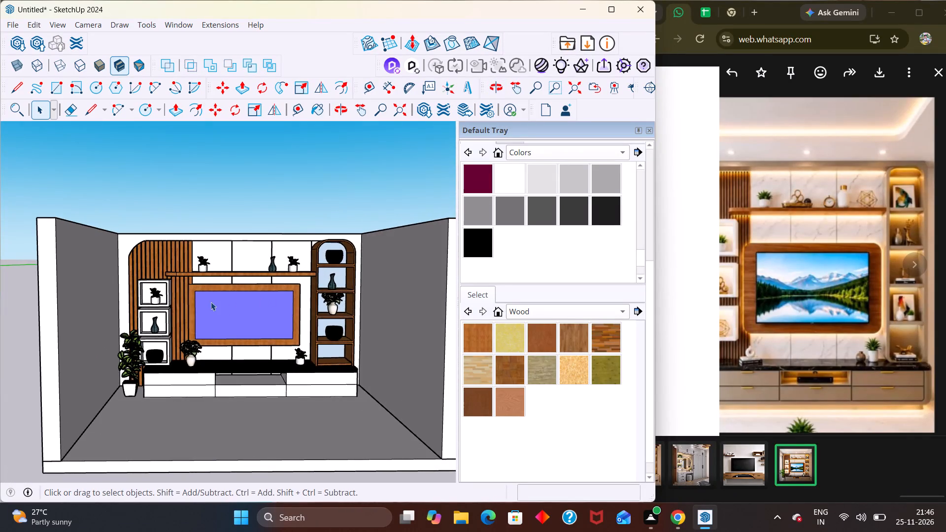
pyautogui.scroll(5, 206, 301)
pyautogui.moveTo(175, 290); pyautogui.dragTo(172, 299, button='middle')
pyautogui.scroll(-3, 174, 294)
pyautogui.moveTo(236, 317); pyautogui.dragTo(198, 311, button='middle')
pyautogui.scroll(3, 198, 311)
pyautogui.moveTo(203, 307); pyautogui.dragTo(254, 297, button='middle')
pyautogui.scroll(-4, 222, 297)
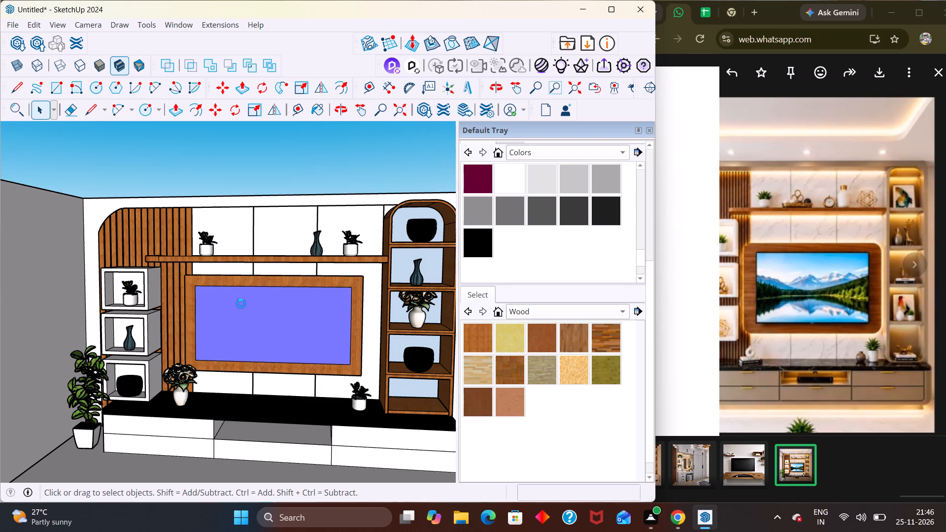
pyautogui.scroll(-5, 238, 303)
pyautogui.scroll(-3, 212, 229)
pyautogui.moveTo(227, 251); pyautogui.dragTo(268, 247, button='middle')
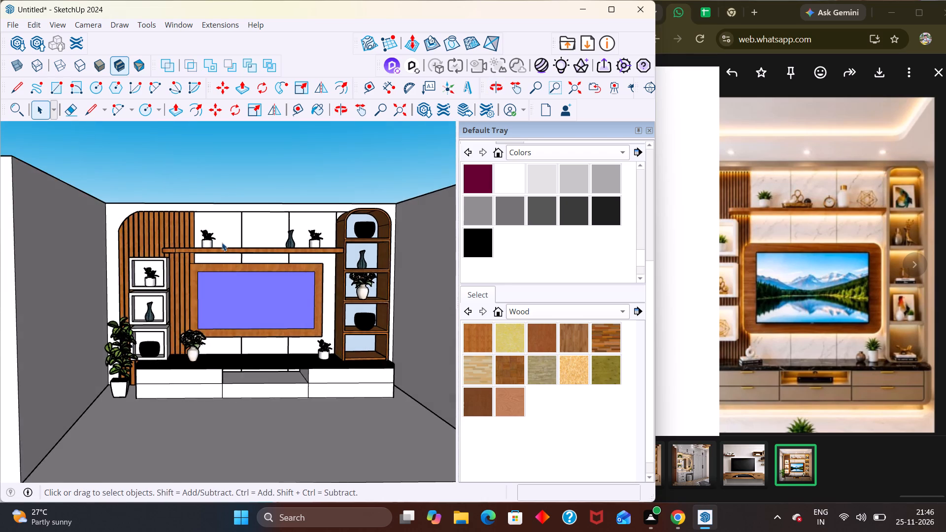
pyautogui.scroll(3, 219, 239)
pyautogui.scroll(-2, 229, 250)
pyautogui.moveTo(235, 250); pyautogui.dragTo(246, 244, button='middle')
pyautogui.scroll(1, 249, 238)
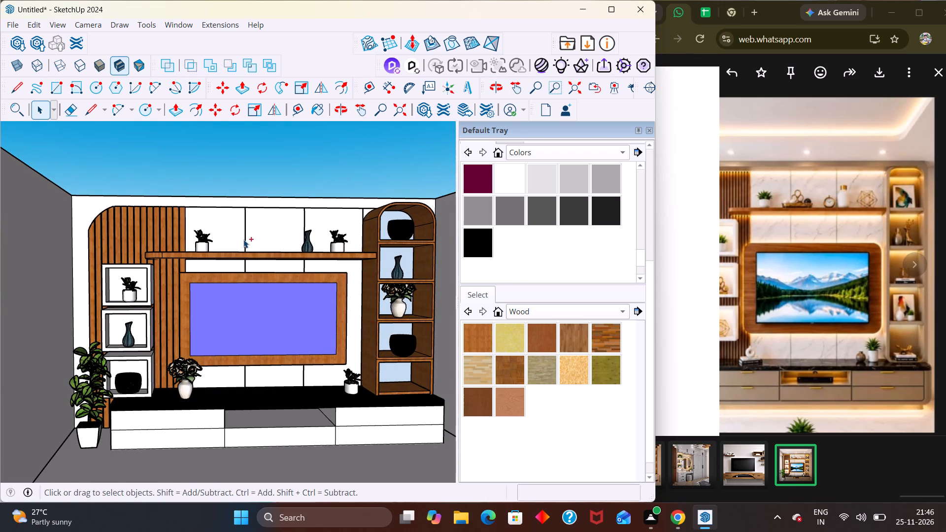
# Save the model as TV UNIT 3 in SketchUp Models (*.skp) format in the SP PROJECTS folder on the Desktop.
pyautogui.hotkey('ctrl', 's')
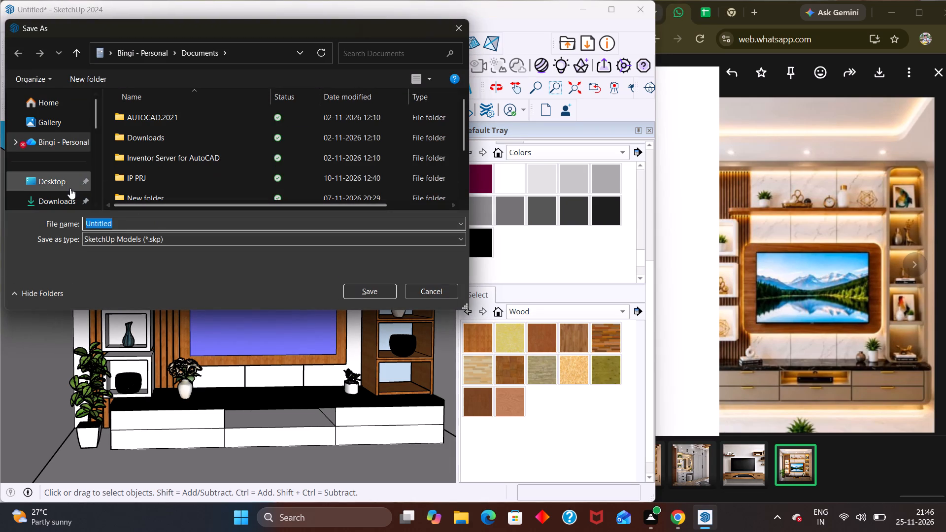
pyautogui.scroll(-1, 71, 185)
pyautogui.click(43, 122)
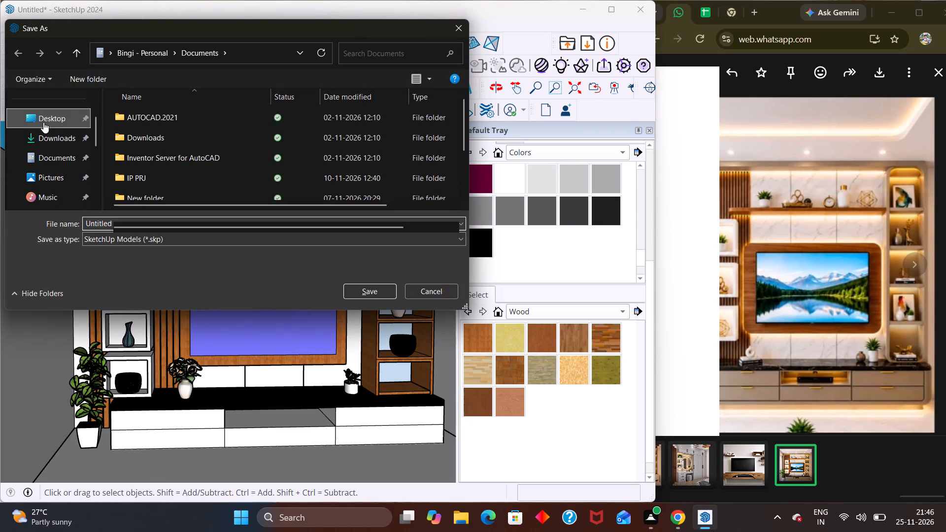
pyautogui.doubleClick(166, 125)
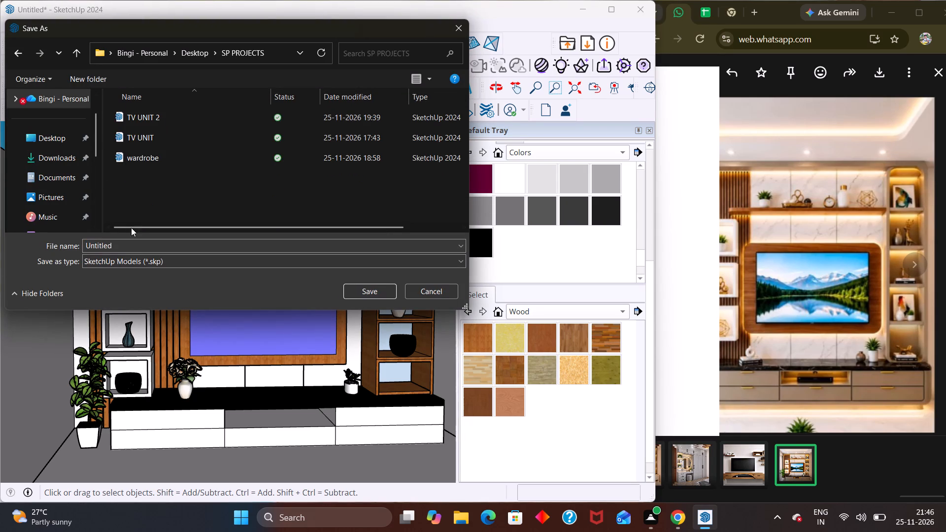
pyautogui.click(124, 242)
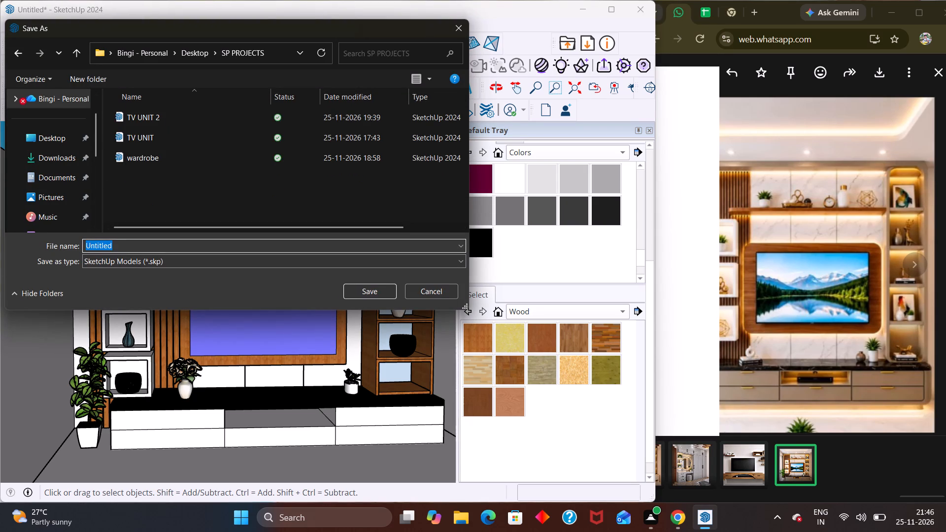
pyautogui.press('v')
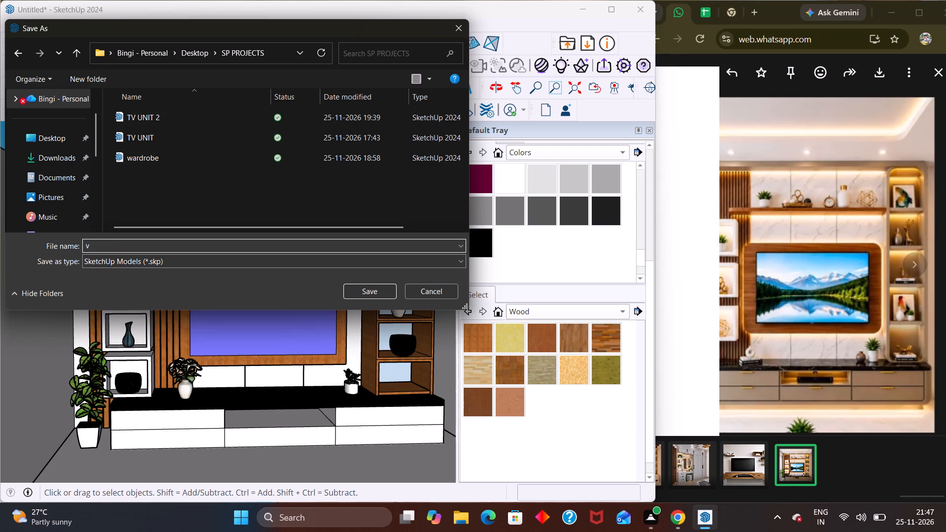
pyautogui.press('BackSpace')
pyautogui.write('TV UNIT 3')
pyautogui.click(373, 293)
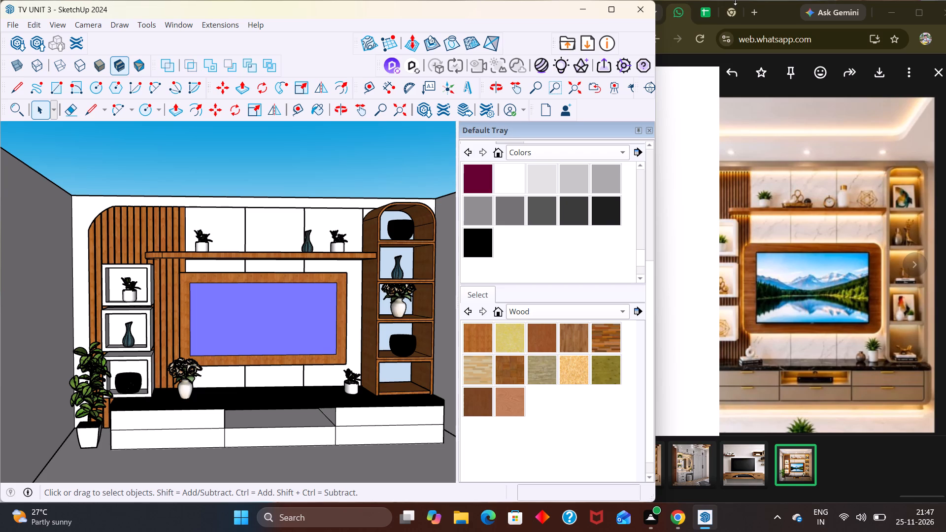
# Maximize the modelling window and examine the finished TV wall unit from the front, both sides and above.
pyautogui.click(614, 11)
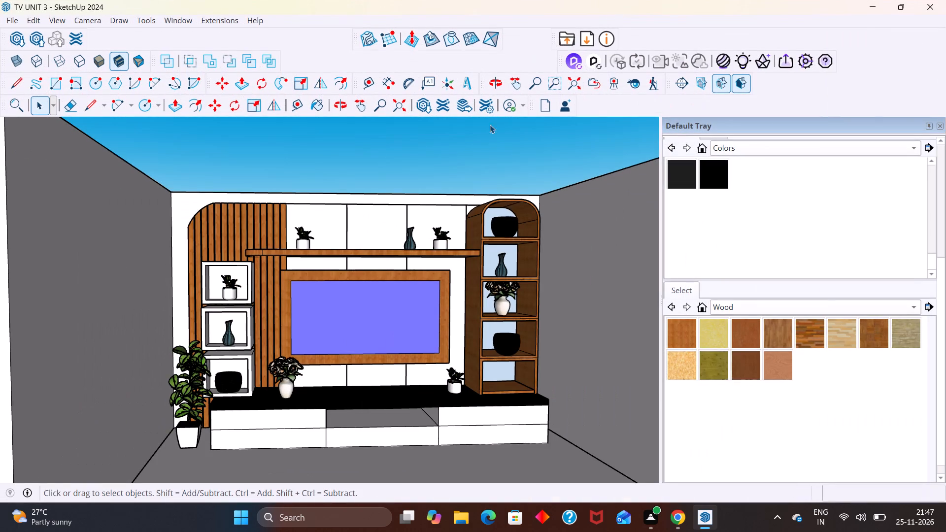
pyautogui.scroll(1, 216, 256)
pyautogui.moveTo(220, 276); pyautogui.dragTo(232, 257, button='middle')
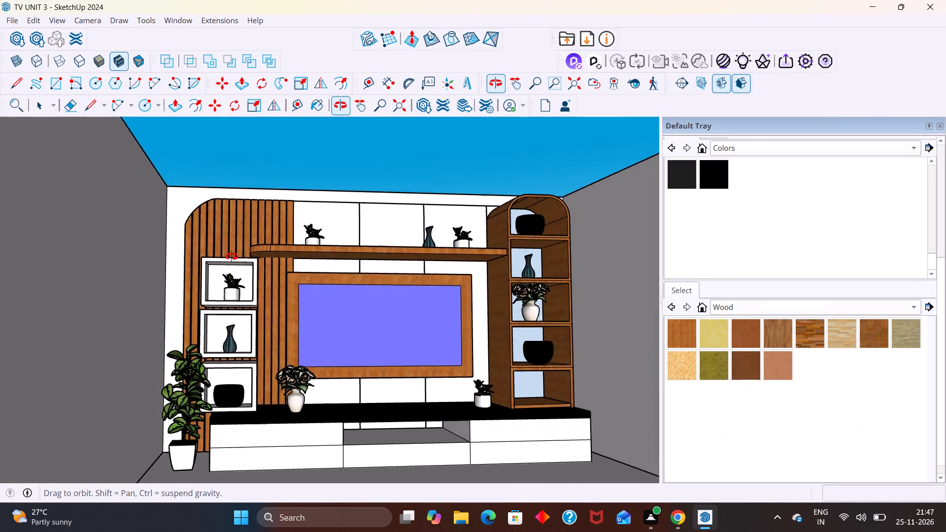
pyautogui.moveTo(232, 257); pyautogui.dragTo(234, 281, button='middle')
pyautogui.scroll(1, 230, 335)
pyautogui.scroll(-5, 284, 295)
pyautogui.moveTo(268, 345); pyautogui.dragTo(269, 335, button='middle')
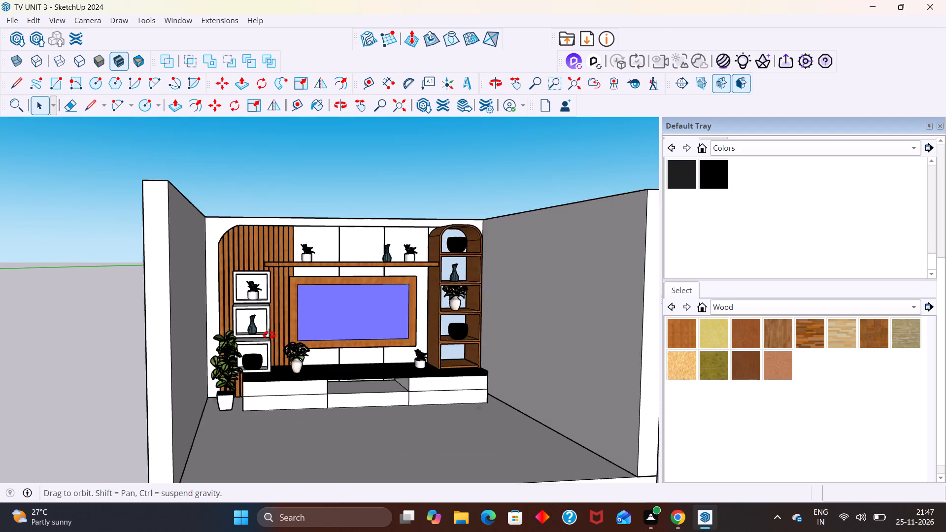
pyautogui.moveTo(269, 335); pyautogui.dragTo(269, 319, button='middle')
pyautogui.scroll(5, 261, 313)
pyautogui.moveTo(259, 329); pyautogui.dragTo(256, 336, button='middle')
pyautogui.scroll(-1, 258, 328)
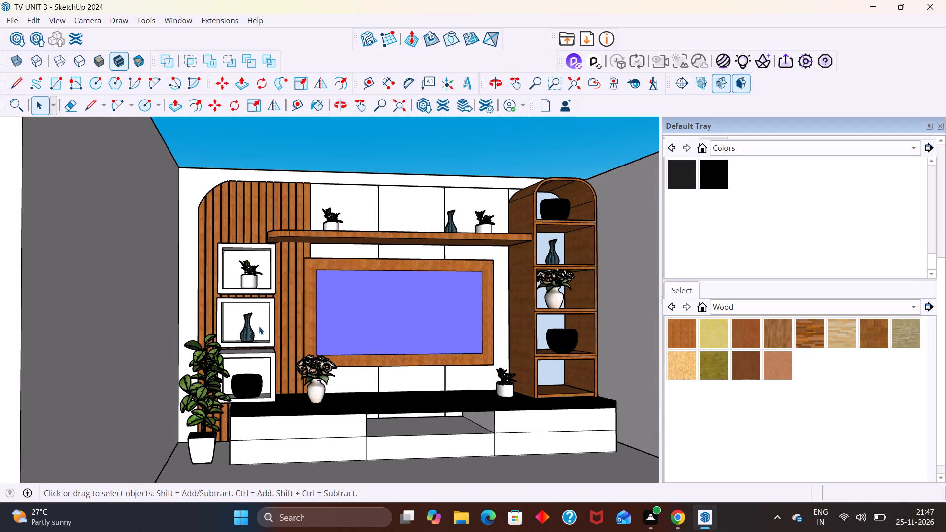
pyautogui.moveTo(262, 323); pyautogui.dragTo(264, 335, button='middle')
pyautogui.scroll(1, 264, 335)
pyautogui.scroll(-2, 264, 335)
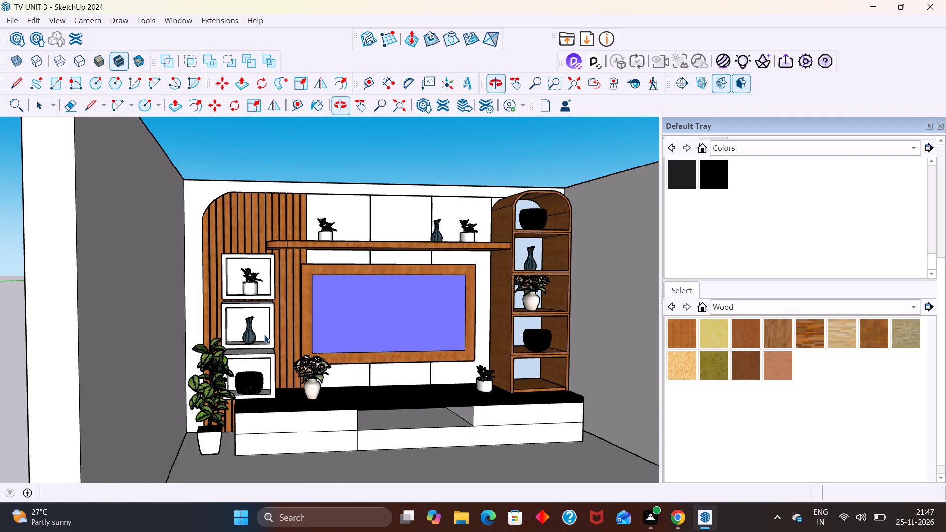
pyautogui.scroll(-1, 278, 344)
pyautogui.moveTo(296, 383); pyautogui.dragTo(293, 370, button='middle')
pyautogui.scroll(2, 293, 370)
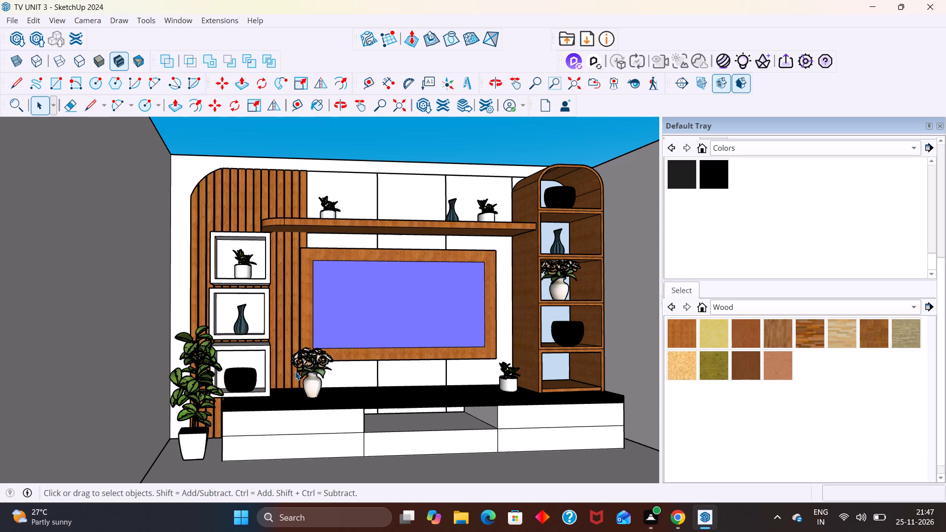
pyautogui.moveTo(295, 371); pyautogui.dragTo(280, 399, button='middle')
pyautogui.scroll(1, 280, 399)
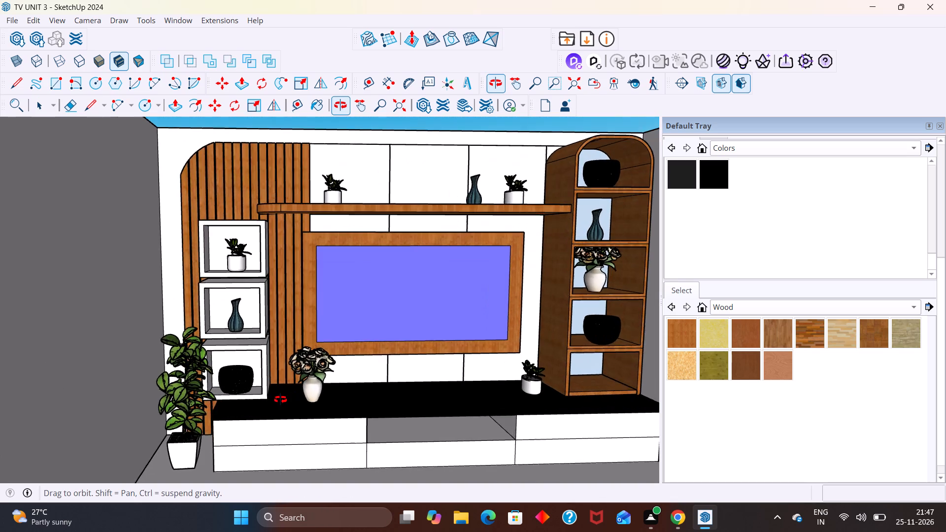
pyautogui.moveTo(280, 399); pyautogui.dragTo(277, 398, button='middle')
pyautogui.scroll(-2, 277, 397)
pyautogui.moveTo(277, 397); pyautogui.dragTo(248, 398, button='middle')
pyautogui.scroll(1, 277, 397)
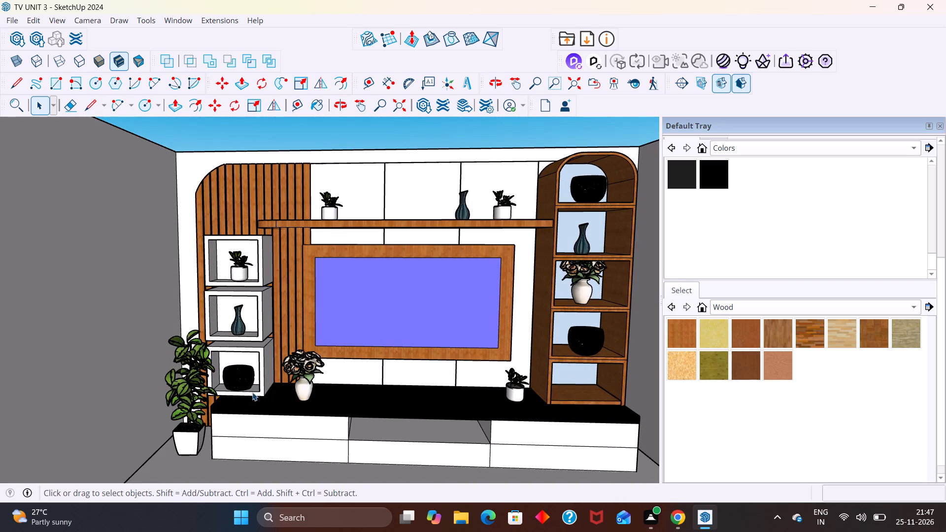
pyautogui.moveTo(267, 394); pyautogui.dragTo(297, 404, button='middle')
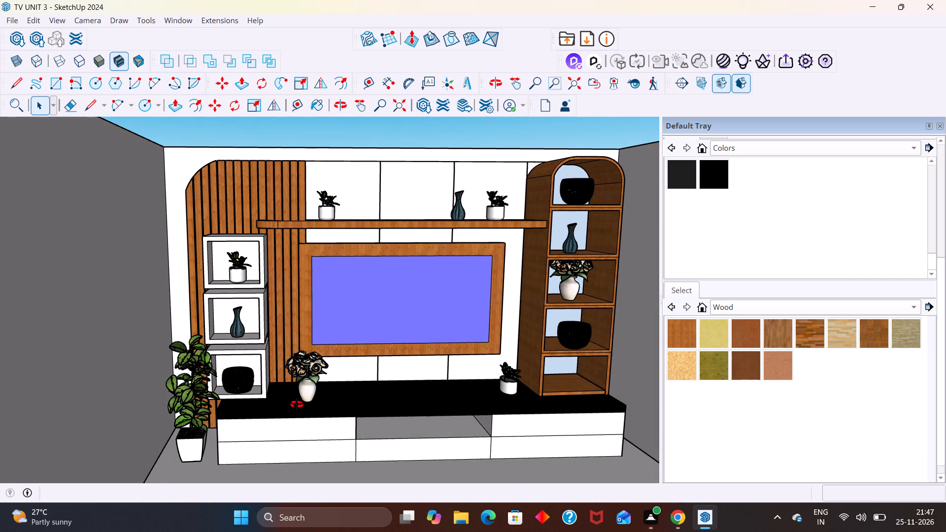
pyautogui.moveTo(297, 404); pyautogui.dragTo(331, 398, button='middle')
pyautogui.scroll(1, 329, 394)
pyautogui.scroll(-3, 306, 375)
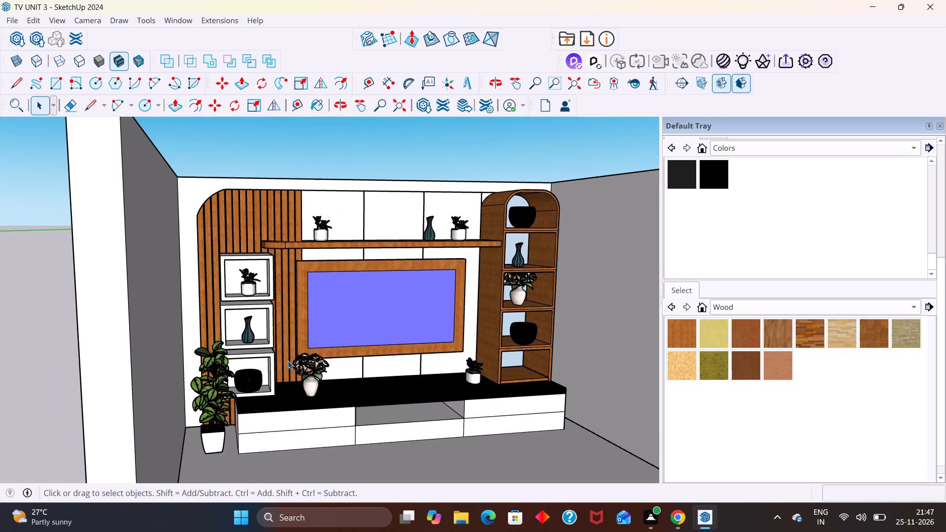
pyautogui.moveTo(287, 361); pyautogui.dragTo(174, 377, button='middle')
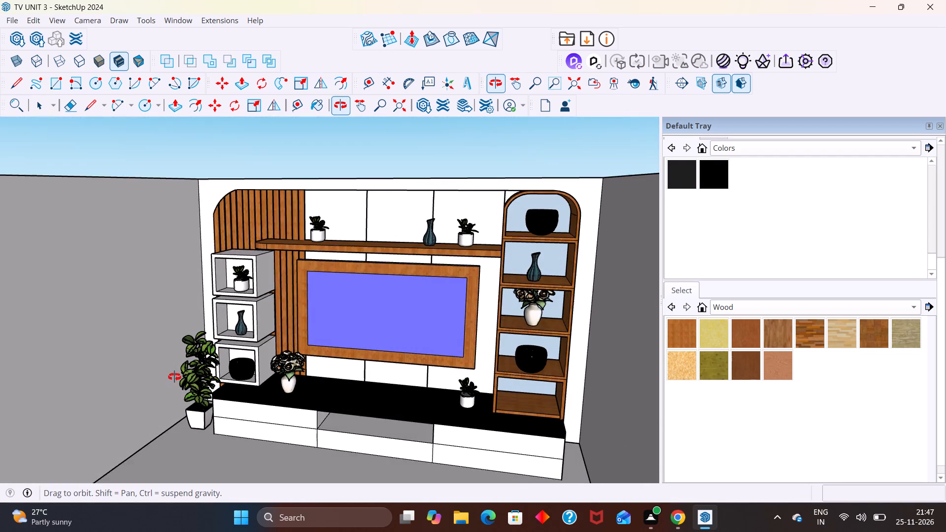
pyautogui.moveTo(174, 377); pyautogui.dragTo(184, 384, button='middle')
pyautogui.scroll(3, 197, 372)
pyautogui.scroll(-1, 201, 371)
pyautogui.moveTo(218, 362); pyautogui.dragTo(226, 358, button='middle')
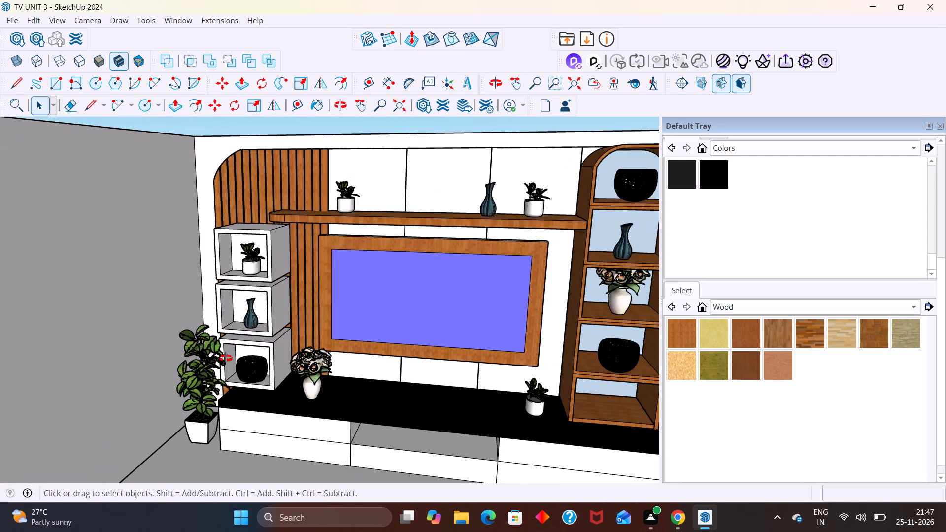
pyautogui.scroll(-2, 226, 358)
pyautogui.moveTo(226, 358); pyautogui.dragTo(251, 340, button='middle')
pyautogui.scroll(1, 231, 339)
pyautogui.moveTo(233, 338); pyautogui.dragTo(240, 337, button='middle')
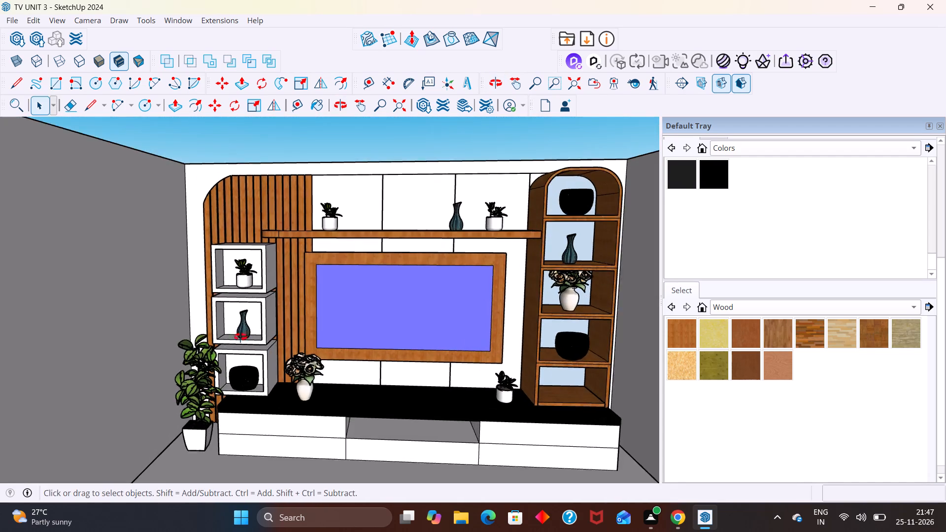
pyautogui.moveTo(240, 337); pyautogui.dragTo(251, 331, button='middle')
pyautogui.scroll(2, 258, 313)
pyautogui.moveTo(251, 334); pyautogui.dragTo(250, 338, button='middle')
pyautogui.scroll(-2, 249, 350)
pyautogui.moveTo(249, 353); pyautogui.dragTo(245, 369, button='middle')
pyautogui.scroll(1, 249, 358)
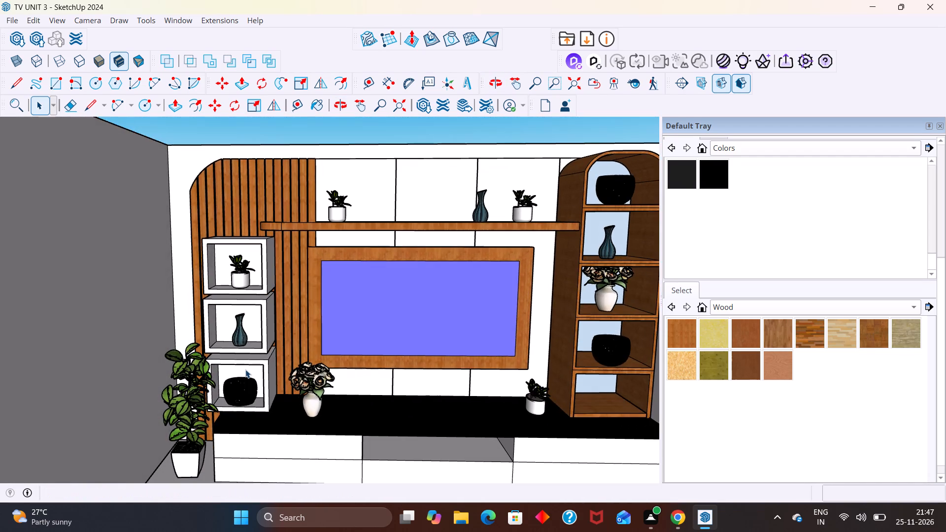
# Capture a rectangular screen snip of the 3D view framing the whole TV wall unit, from the tall floor plant to the arched cabinet.
pyautogui.scroll(-2, 245, 369)
pyautogui.moveTo(256, 376); pyautogui.dragTo(259, 382, button='middle')
pyautogui.scroll(2, 258, 379)
pyautogui.scroll(-1, 259, 395)
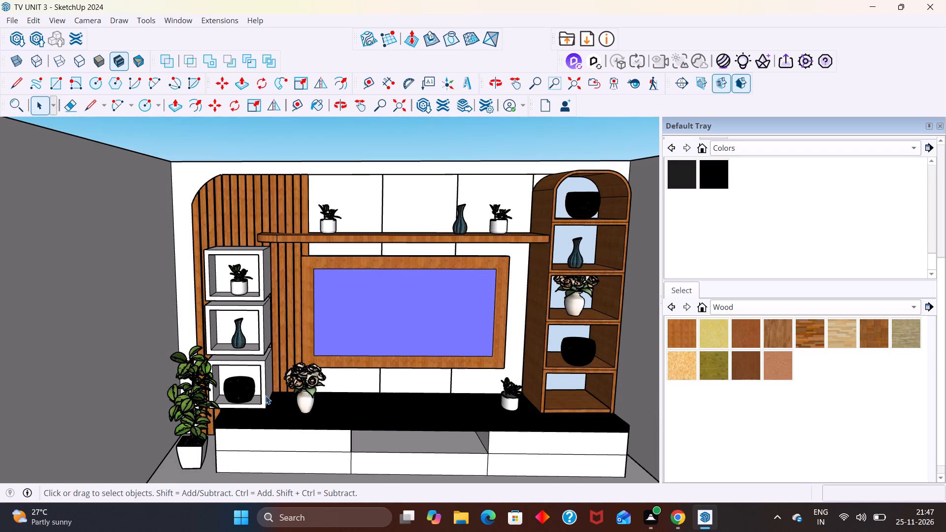
pyautogui.press('shift+super+s')
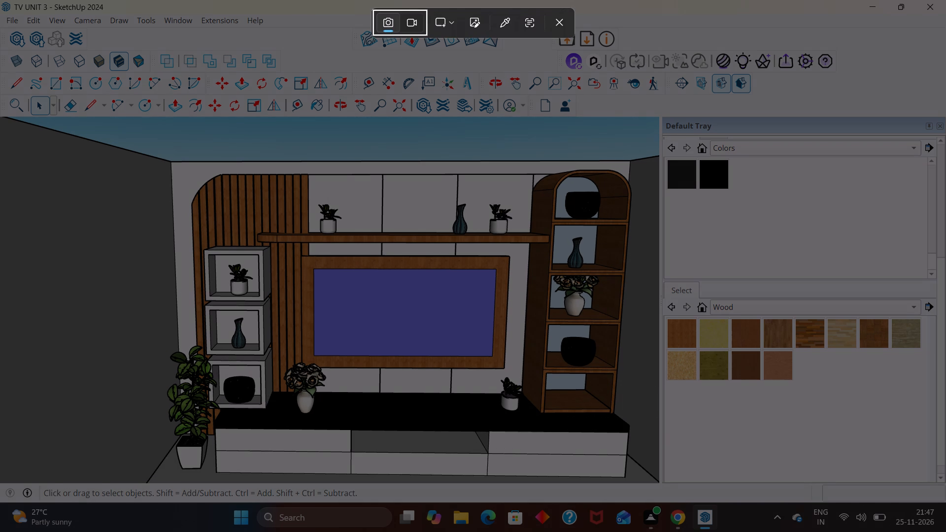
pyautogui.moveTo(151, 112); pyautogui.dragTo(172, 246)
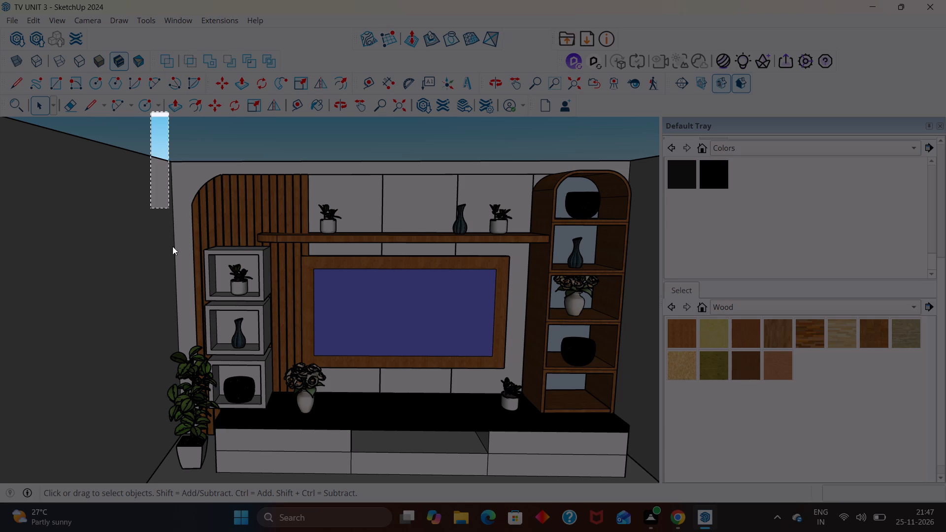
pyautogui.moveTo(172, 246); pyautogui.dragTo(677, 486)
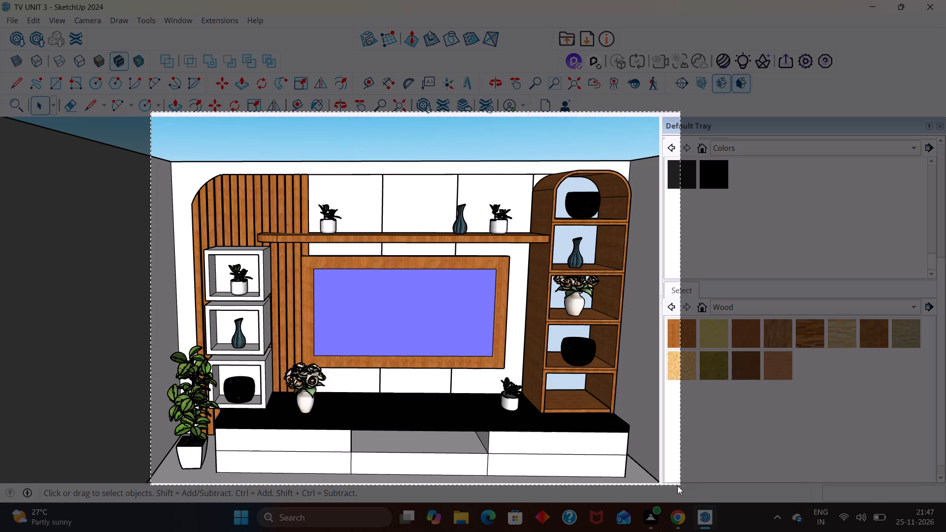
pyautogui.moveTo(677, 486); pyautogui.dragTo(663, 486)
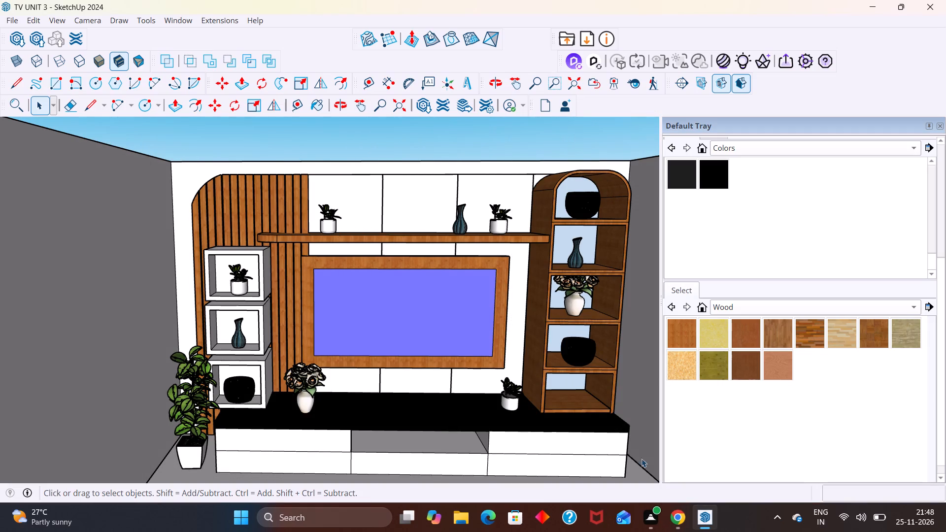